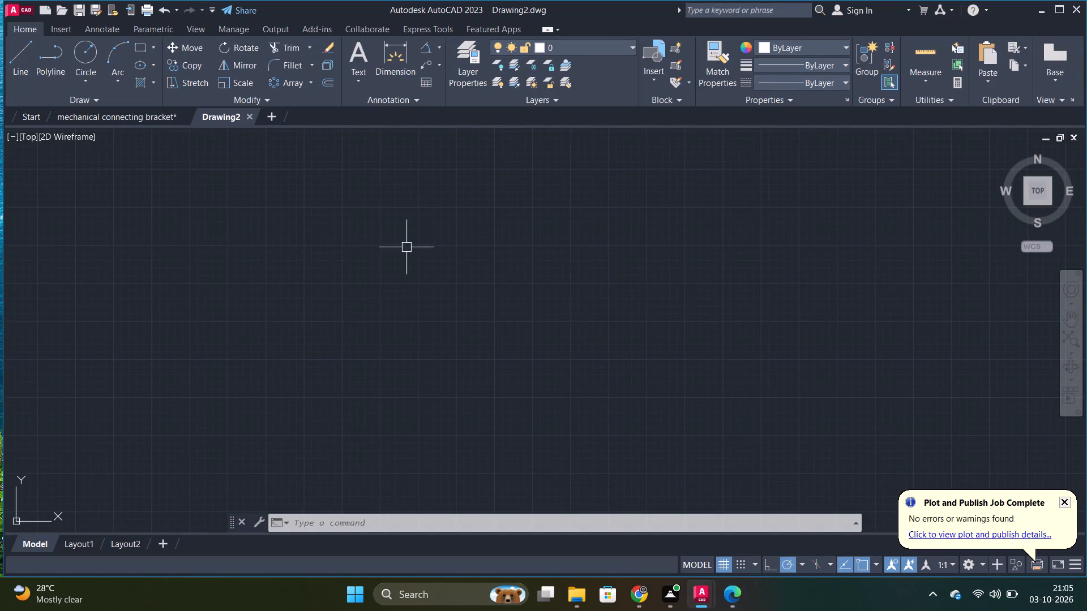
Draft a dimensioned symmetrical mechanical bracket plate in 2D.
Turn on command log file recording with LOGFILEON.
left_click(429, 515)
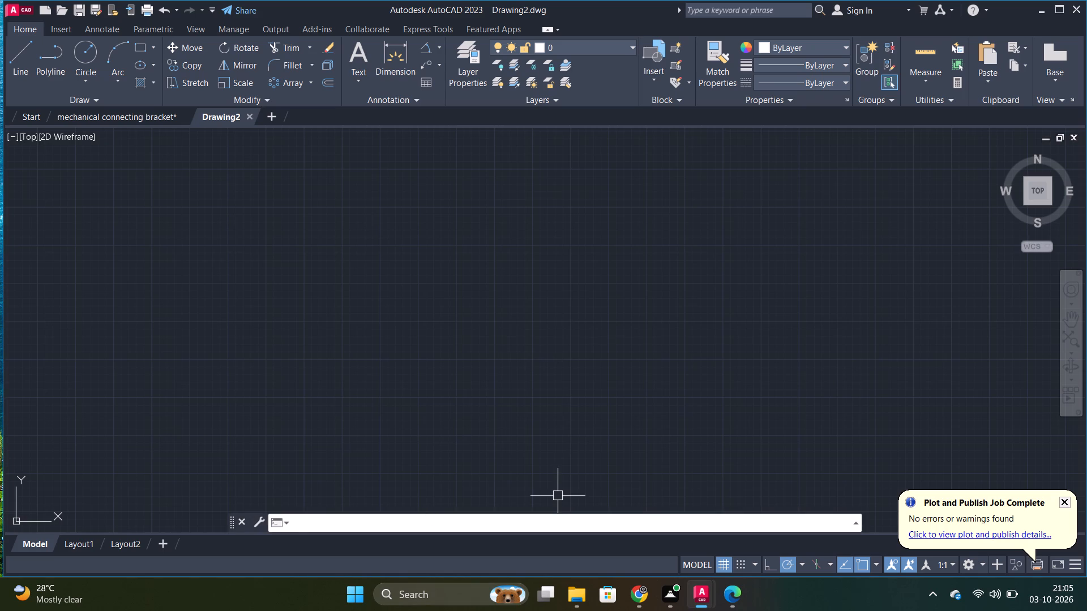
type("LOG")
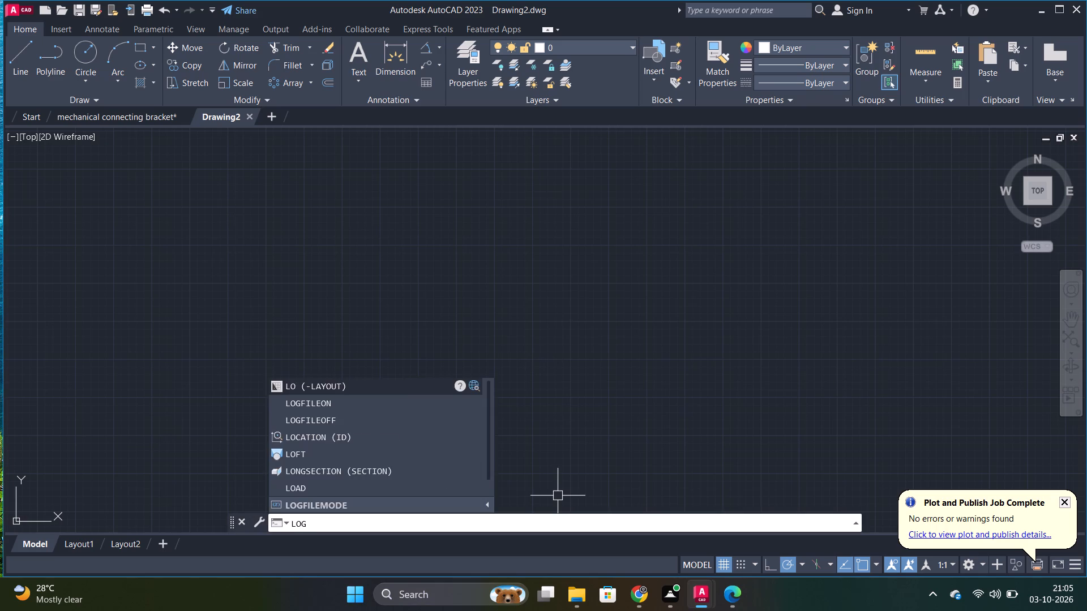
left_click(310, 406)
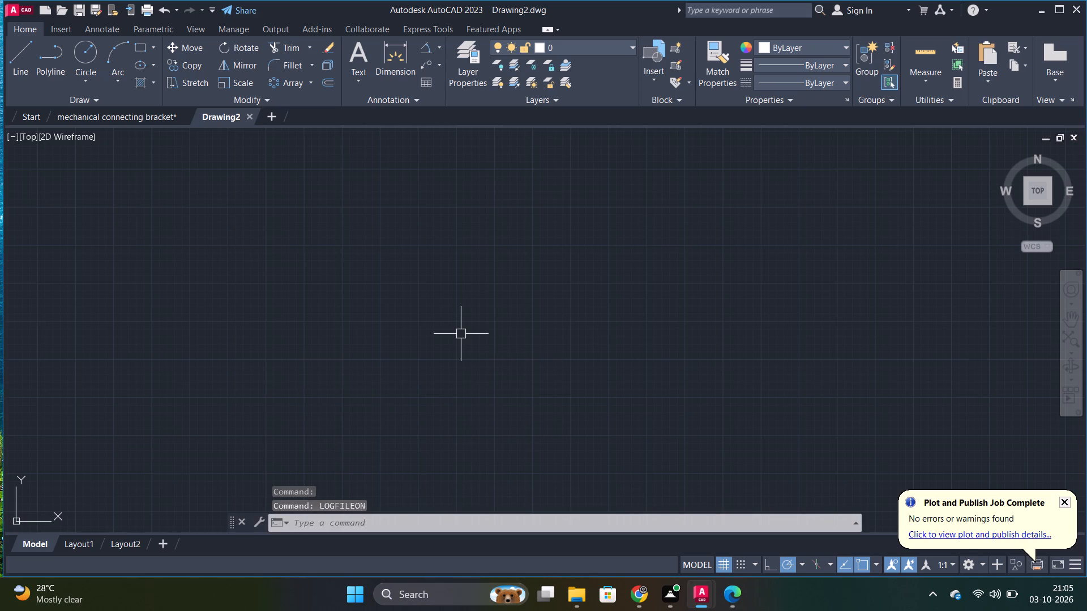
Set the model space drawing limits from 0,0 to 297,210.
type("LIMITS")
key("Return")
type("0,0")
key("Return")
type("297")
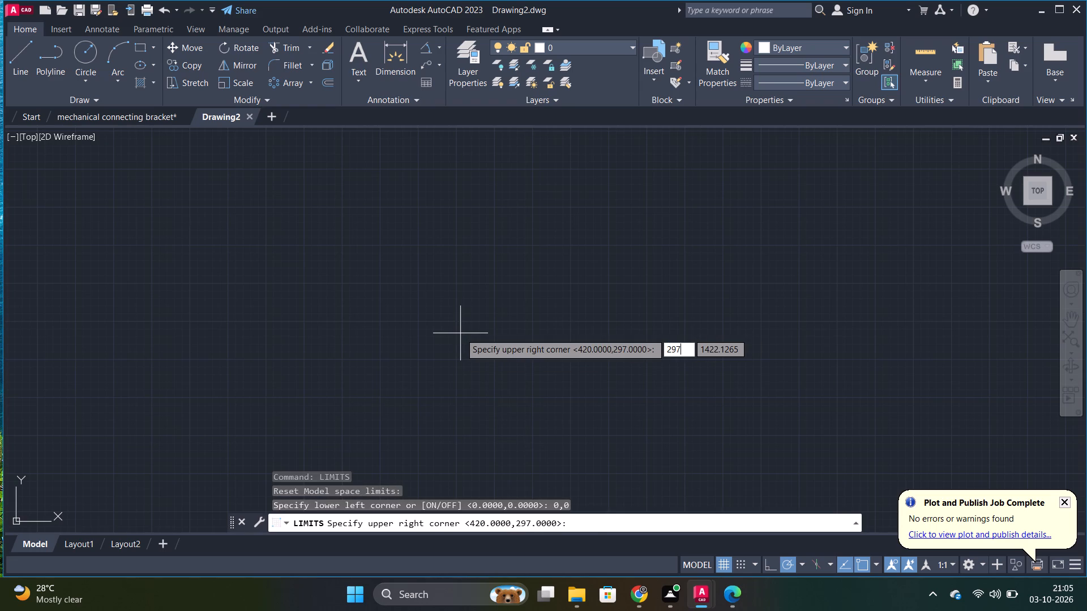
type(",210")
key("Return")
Turn off the grid display beyond the limits in the drafting settings.
key("z")
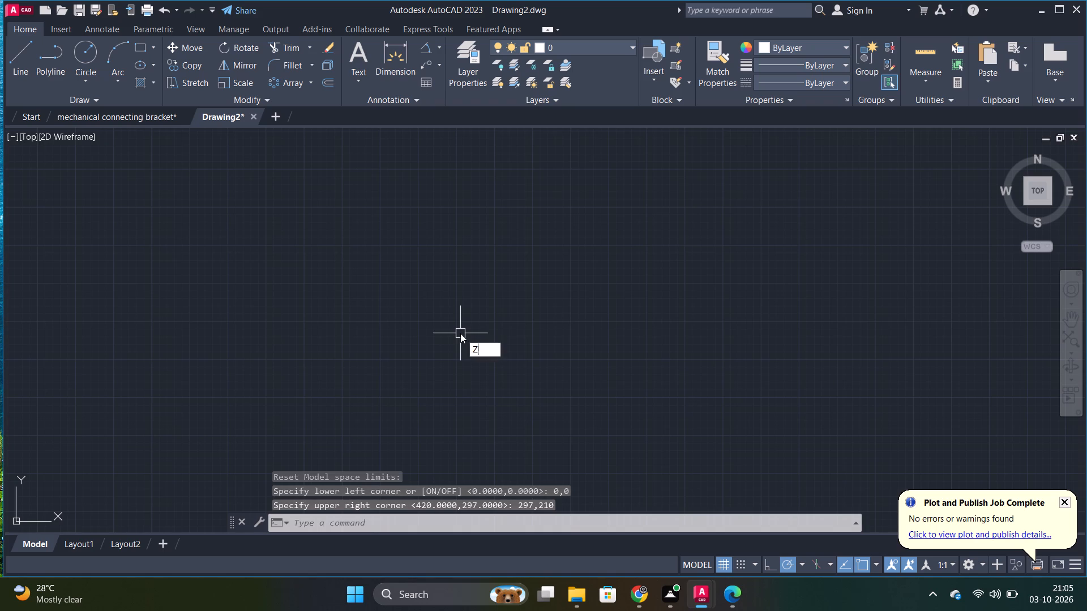
key("Return")
key("e")
key("Return")
type("DS")
key("Return")
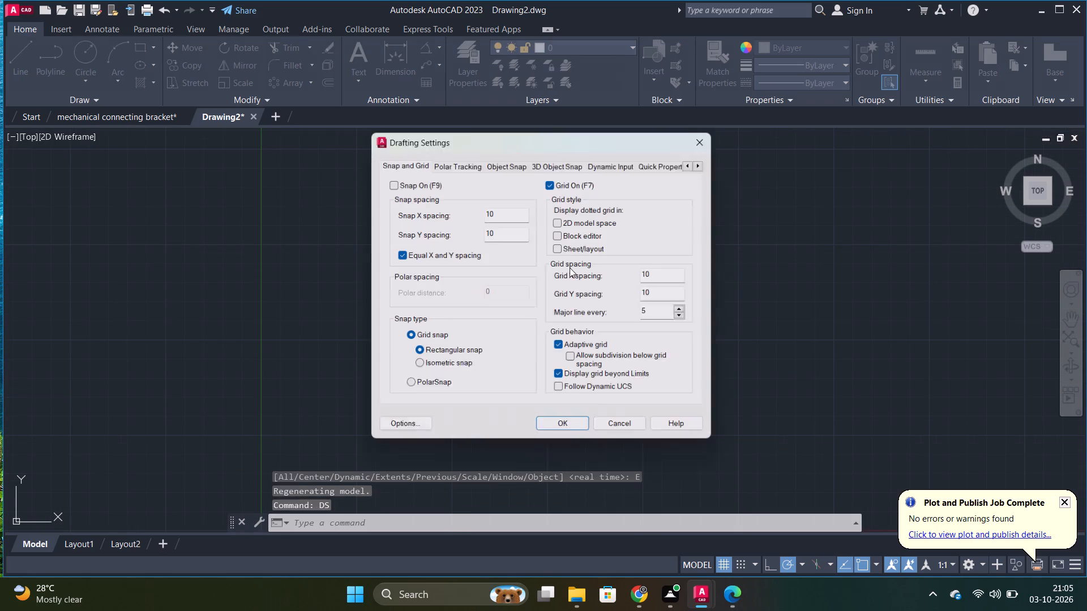
left_click(566, 380)
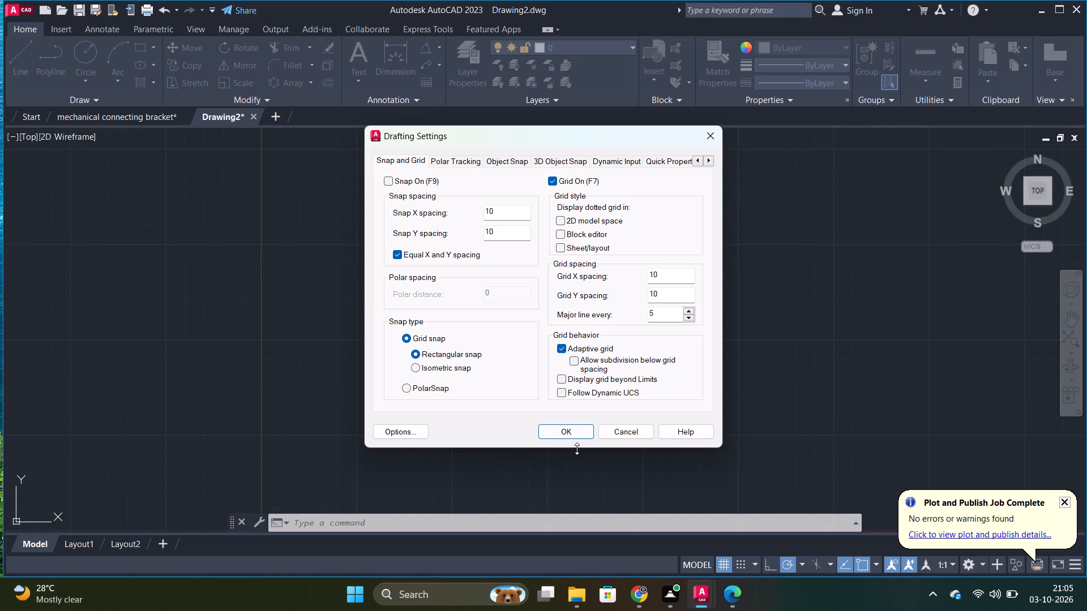
left_click(571, 432)
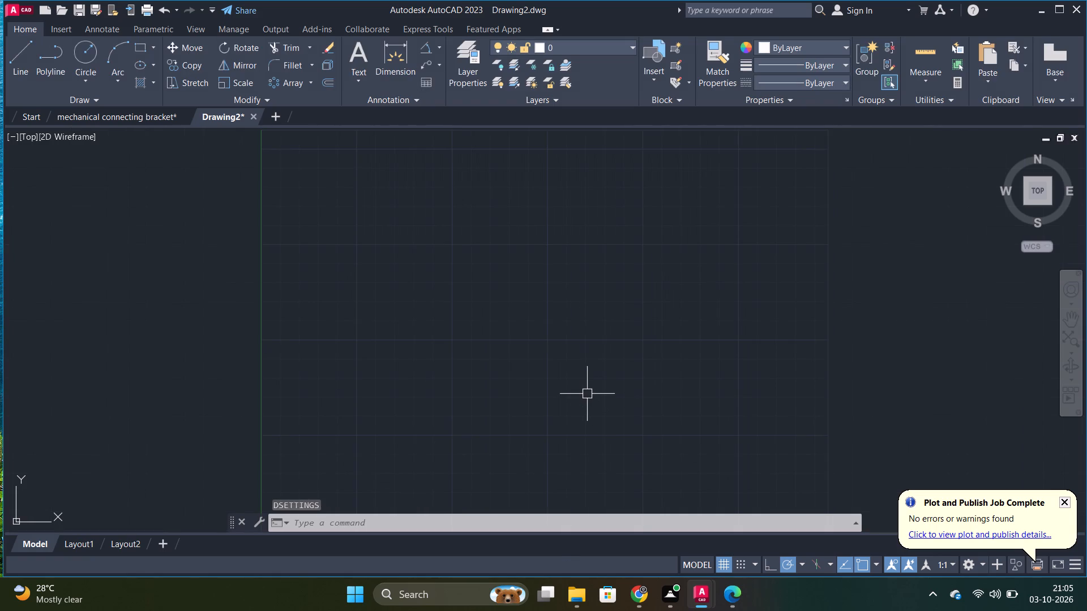
Draw a circle of diameter 50 inside the upper part of the grid area.
scroll(587, 388, "down", 3)
scroll(630, 378, "up", 3)
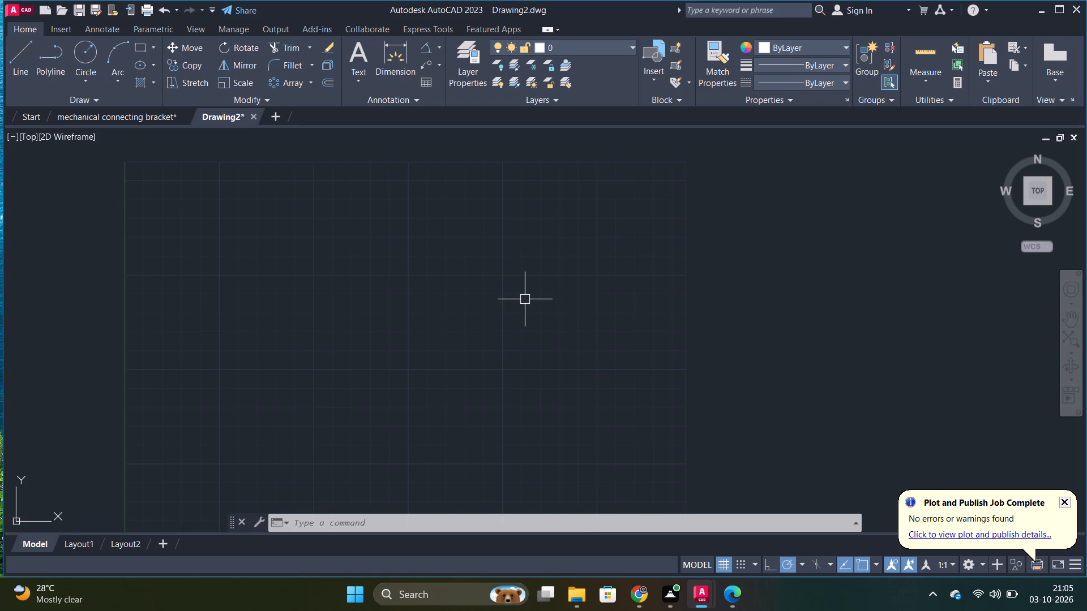
scroll(536, 293, "down", 1)
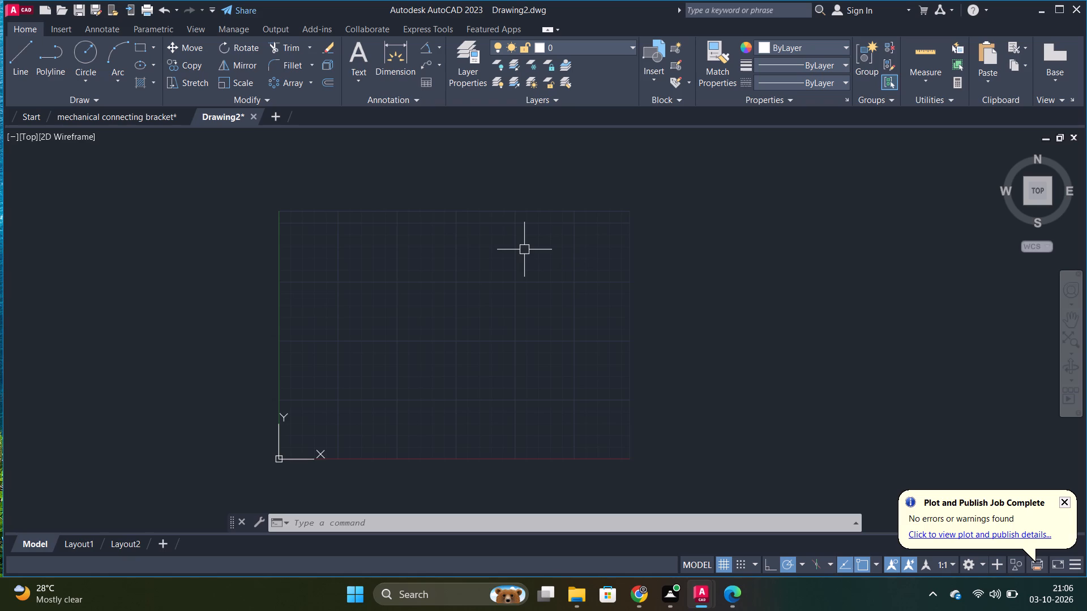
scroll(583, 305, "up", 1)
scroll(536, 311, "up", 2)
middle_click_drag(508, 296, 709, 317)
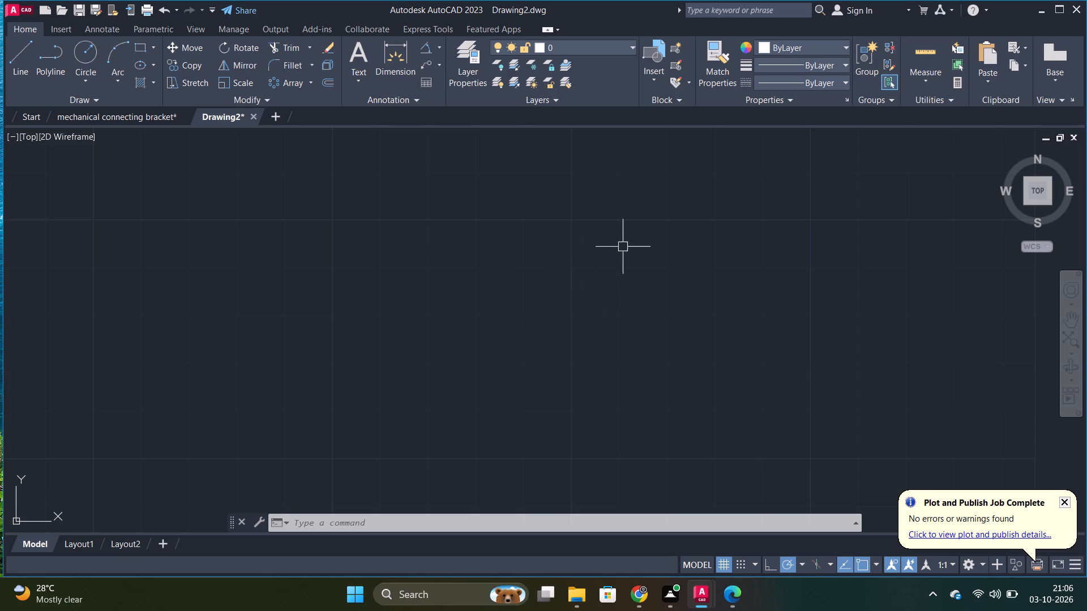
left_click(78, 81)
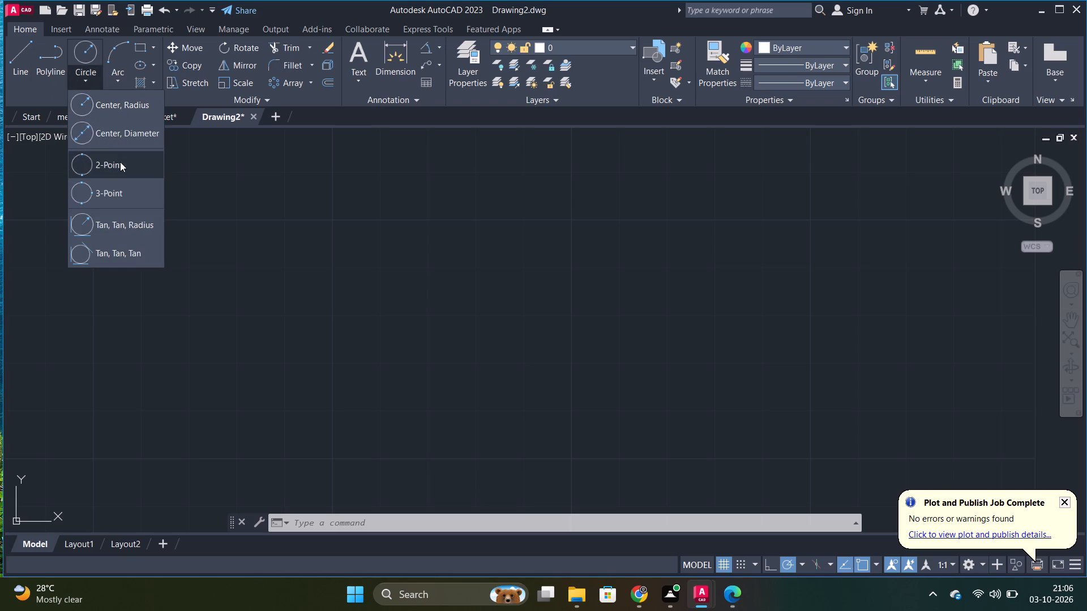
left_click(119, 136)
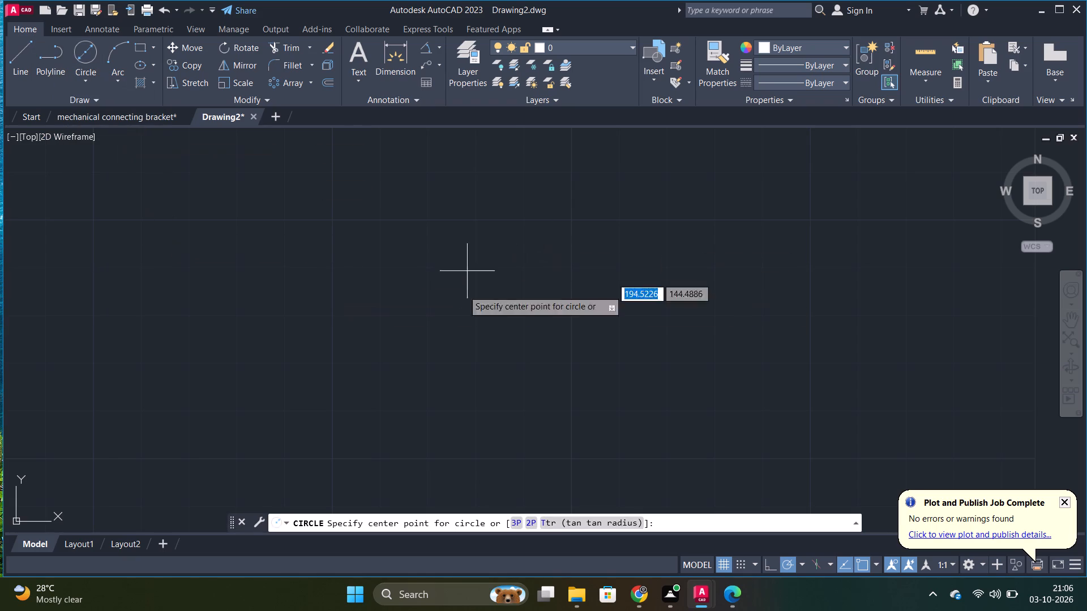
left_click(472, 269)
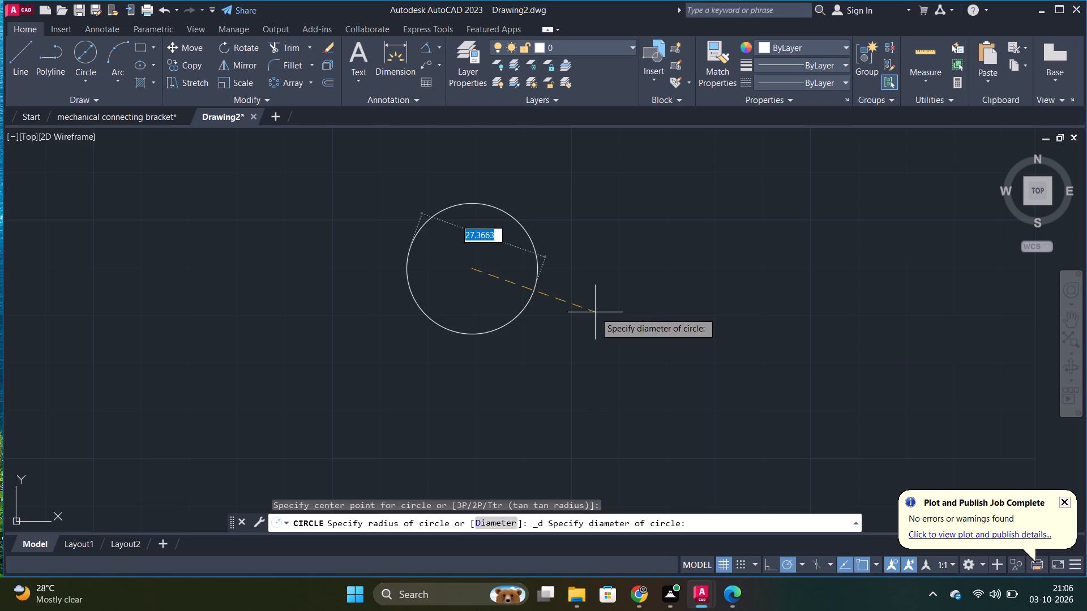
type("50")
key("Return")
Draw a circle of diameter 68 concentric with the 50 diameter circle.
key("space")
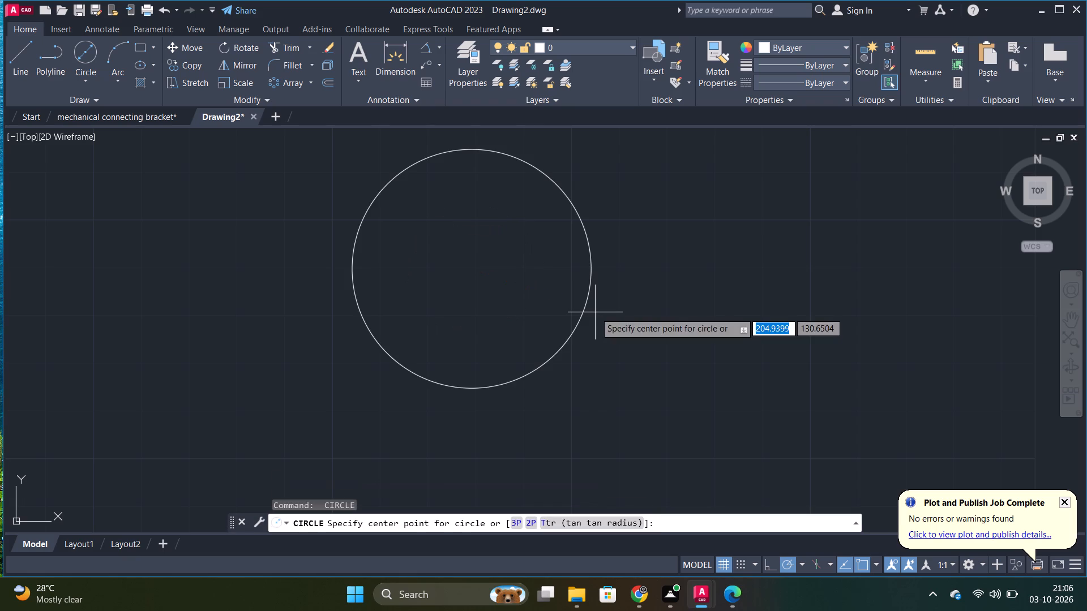
left_click(471, 269)
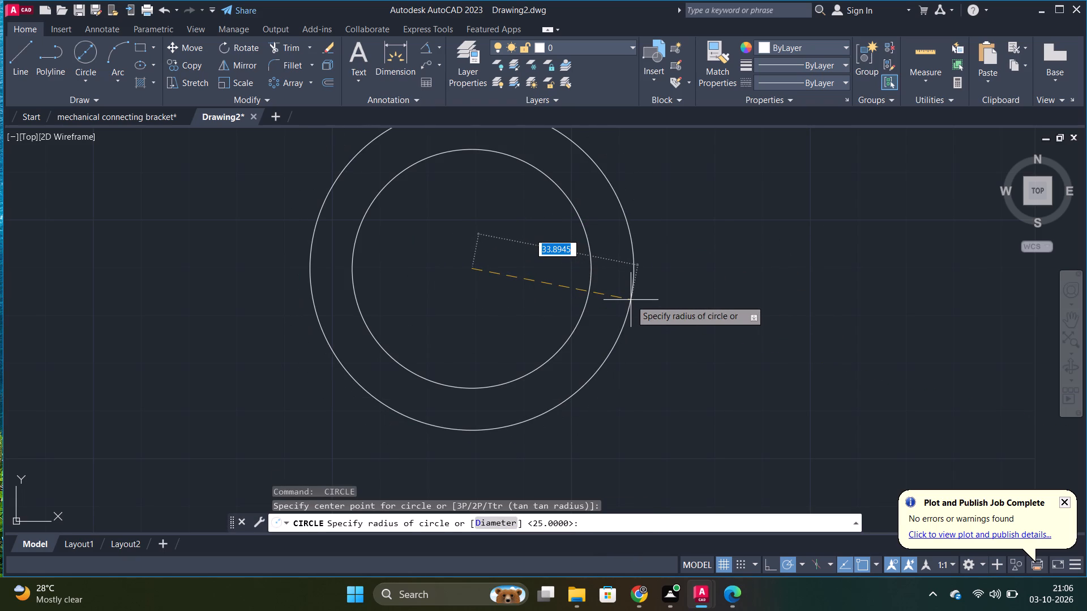
key("d")
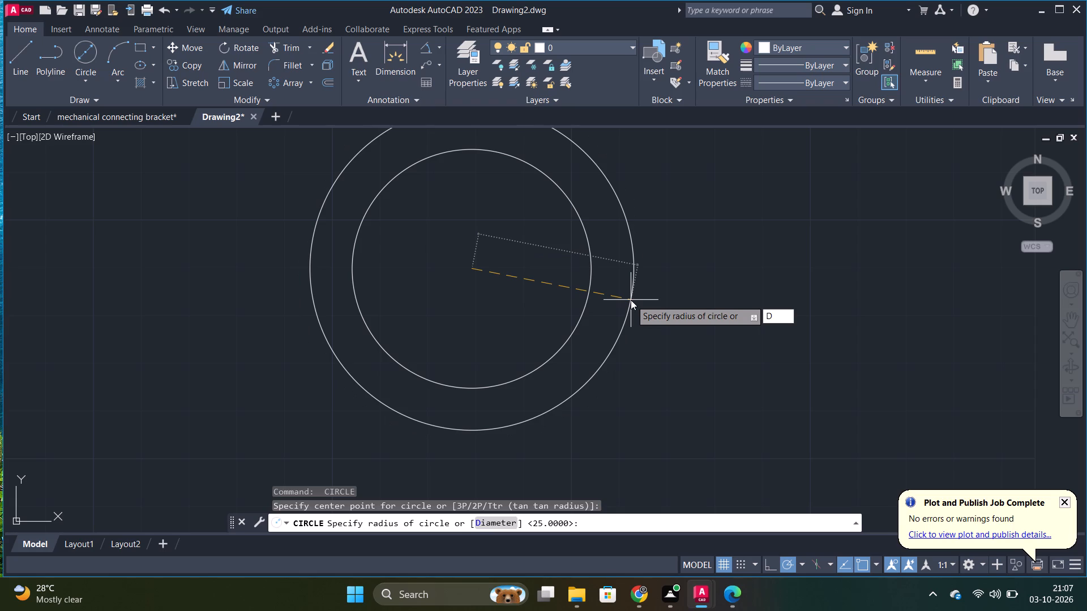
key("Return")
type("68")
key("Return")
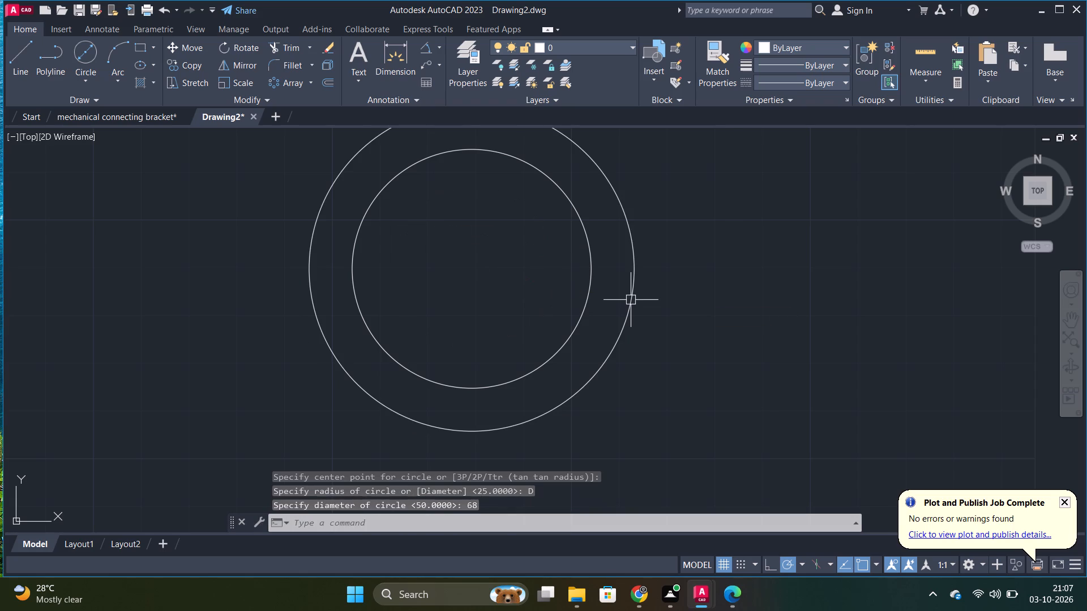
Draw a circle of diameter 85 concentric with the two existing circles.
scroll(635, 295, "down", 1)
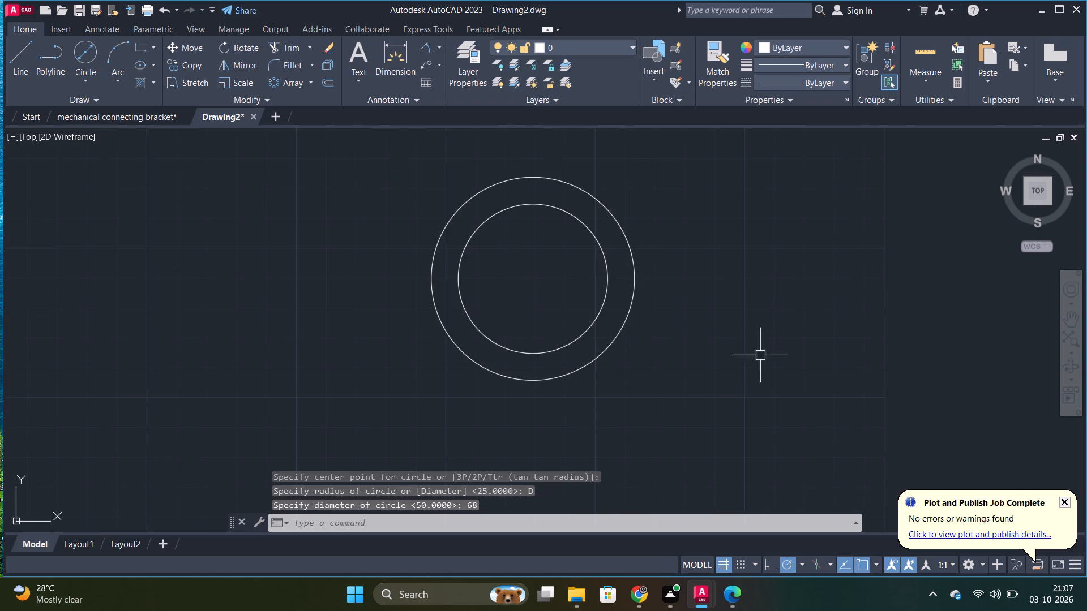
key("space")
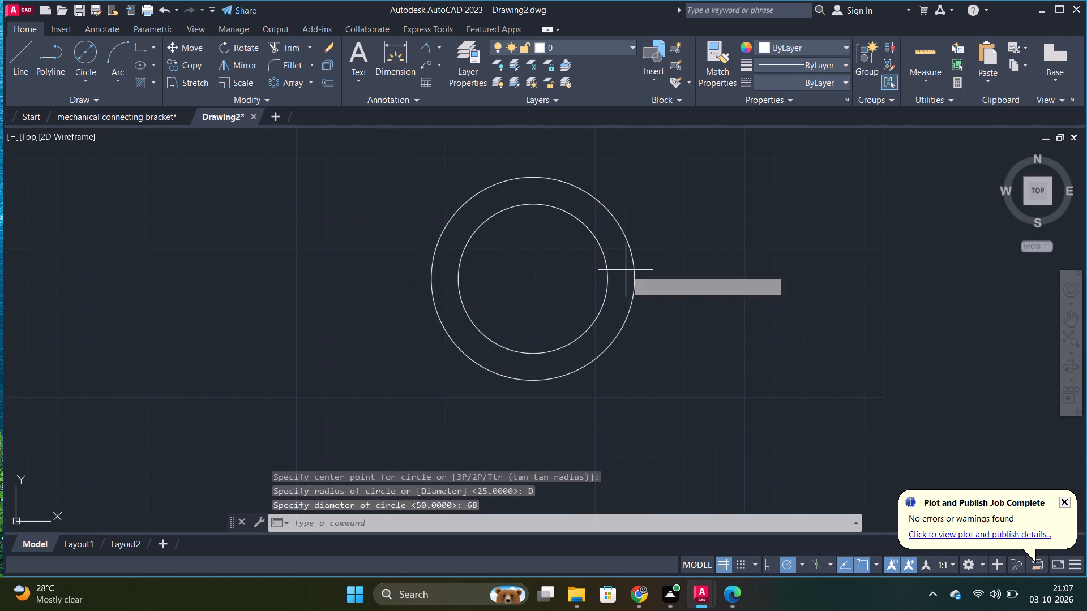
left_click(532, 281)
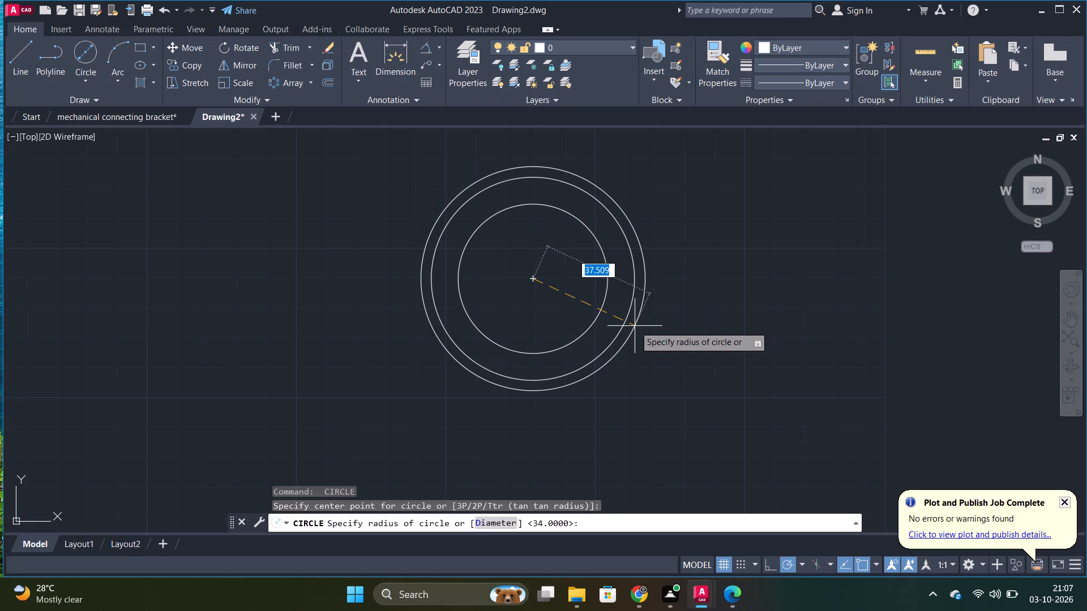
key("d")
type("85")
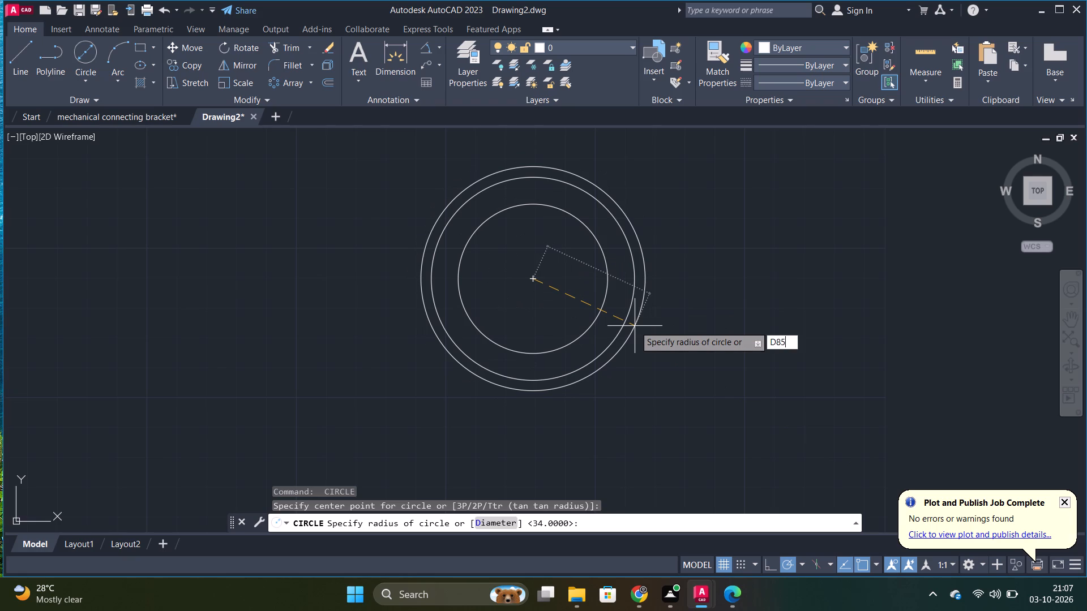
key("BackSpace")
key("BackSpace")
key("Return")
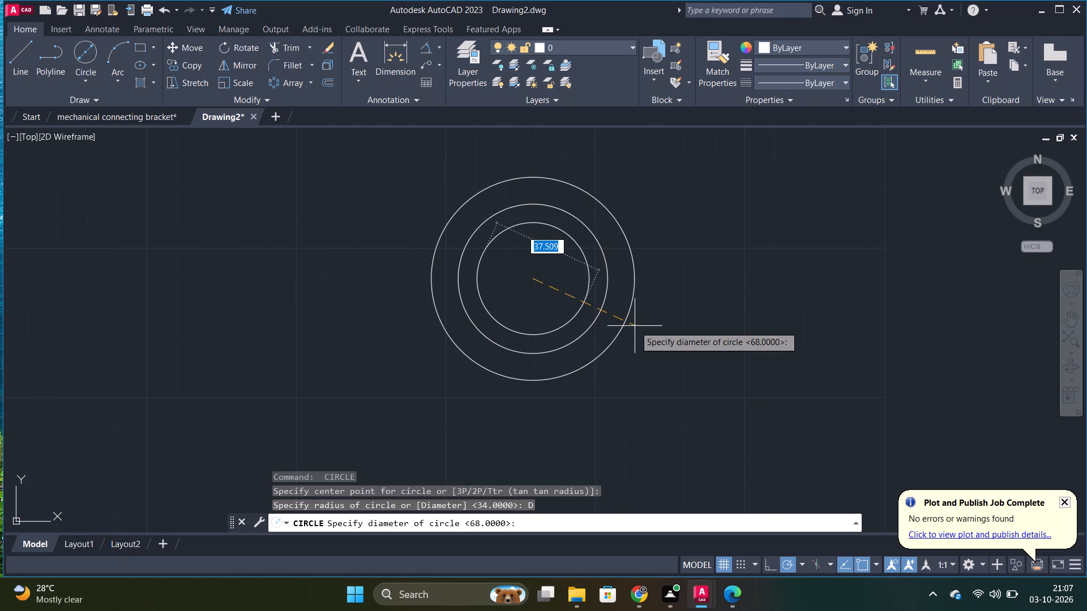
type("85")
key("Return")
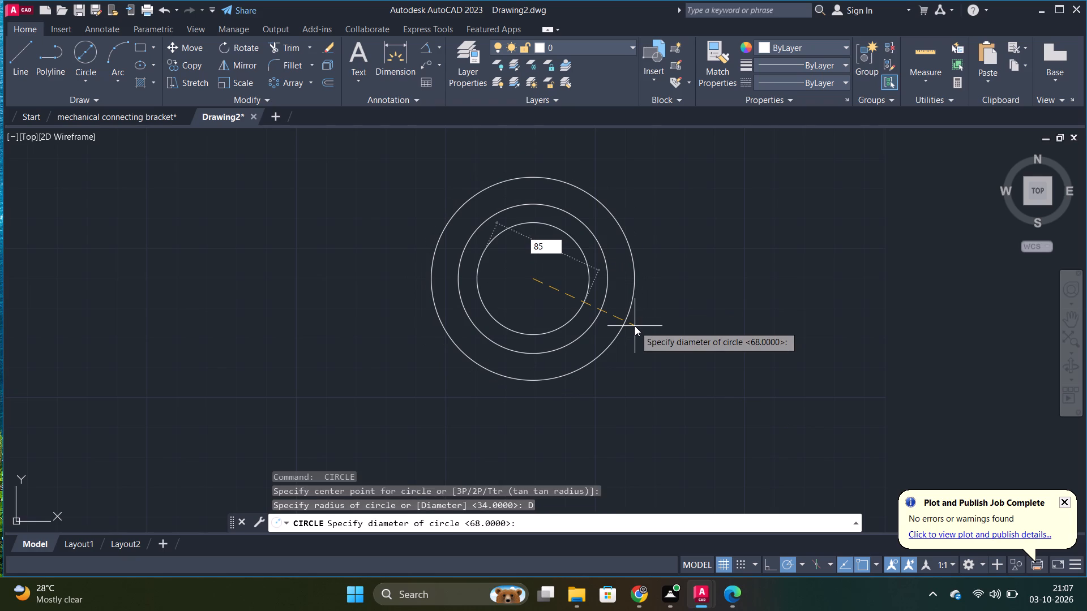
Draw a hole circle of diameter 8 centred on the top quadrant of the 68 diameter circle.
left_click(80, 62)
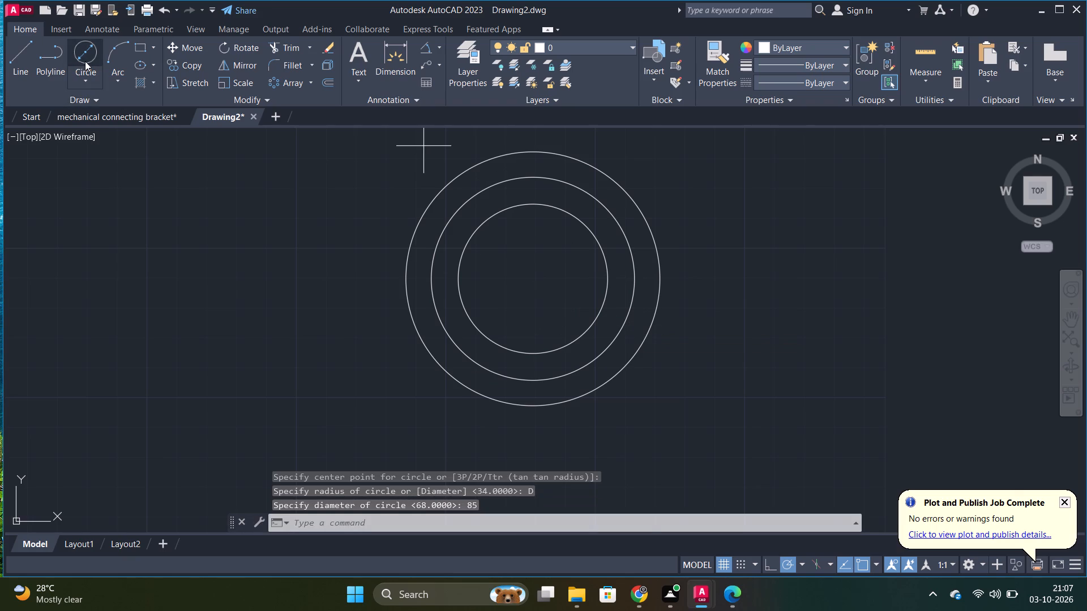
left_click(532, 179)
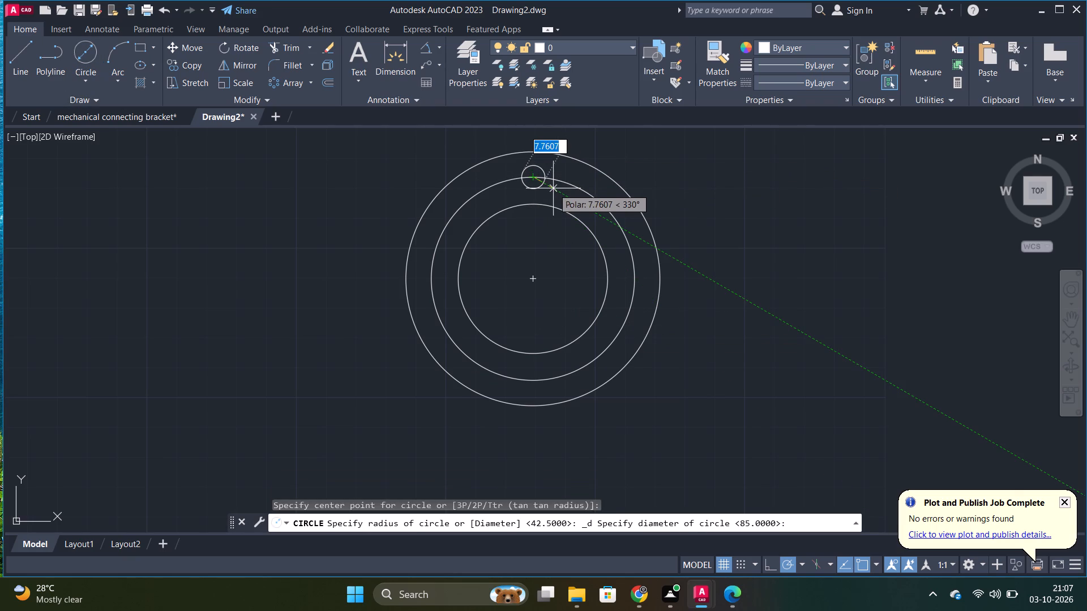
key("d")
key("Return")
key("8")
key("Return")
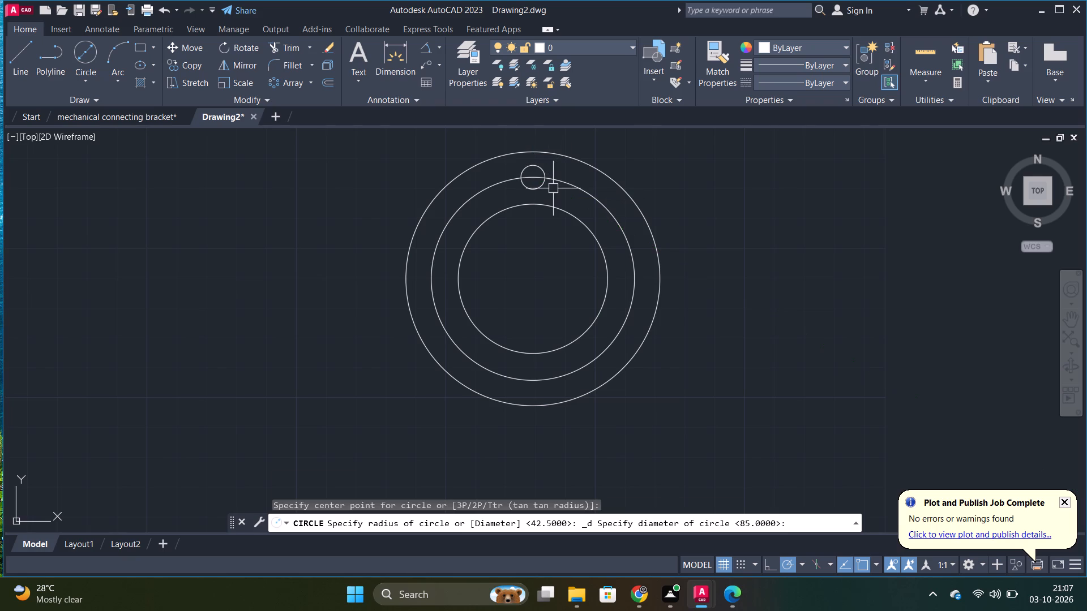
Polar array the 8 diameter hole around the circles' common centre with 6 items over 360°.
left_click(539, 169)
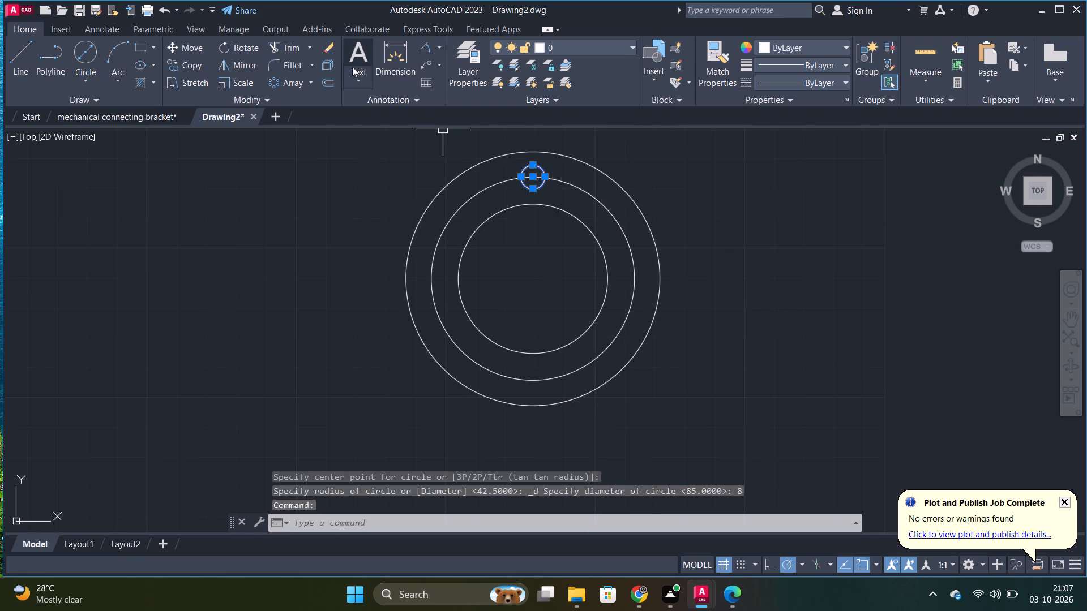
left_click(300, 85)
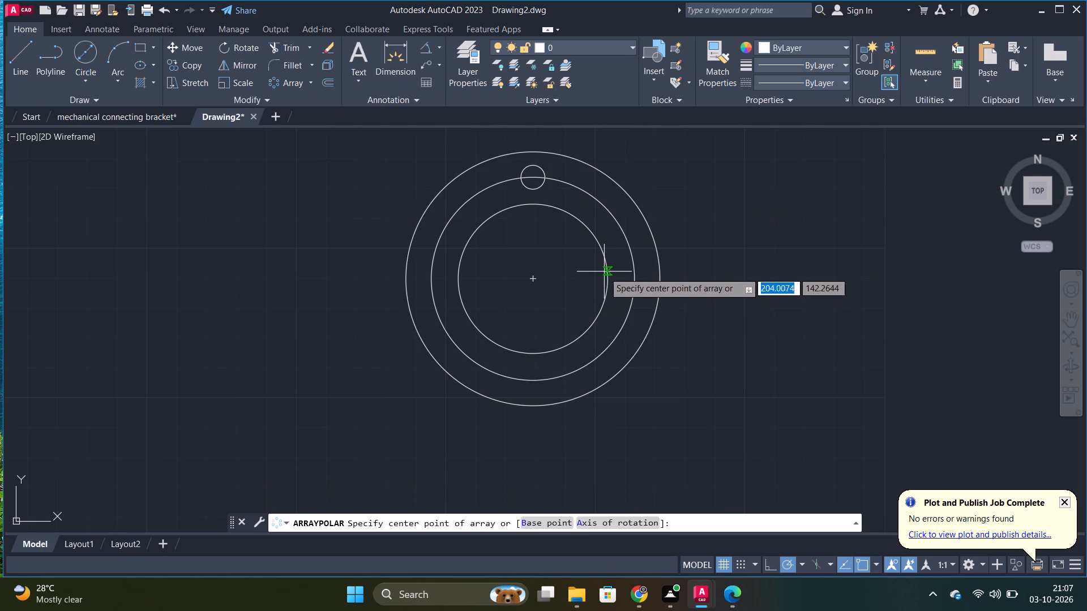
left_click(532, 280)
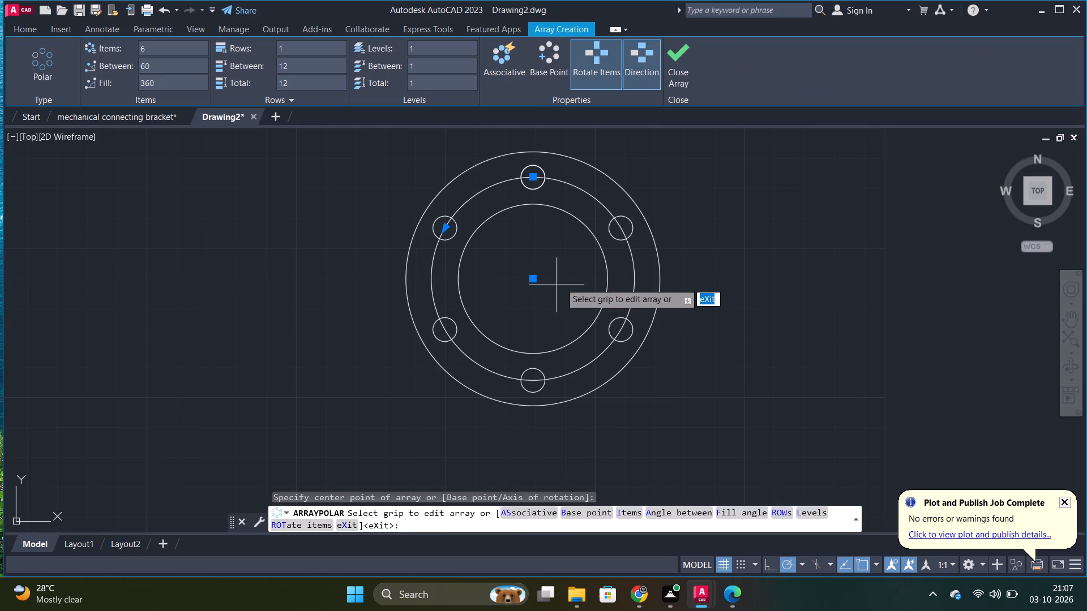
left_click(677, 62)
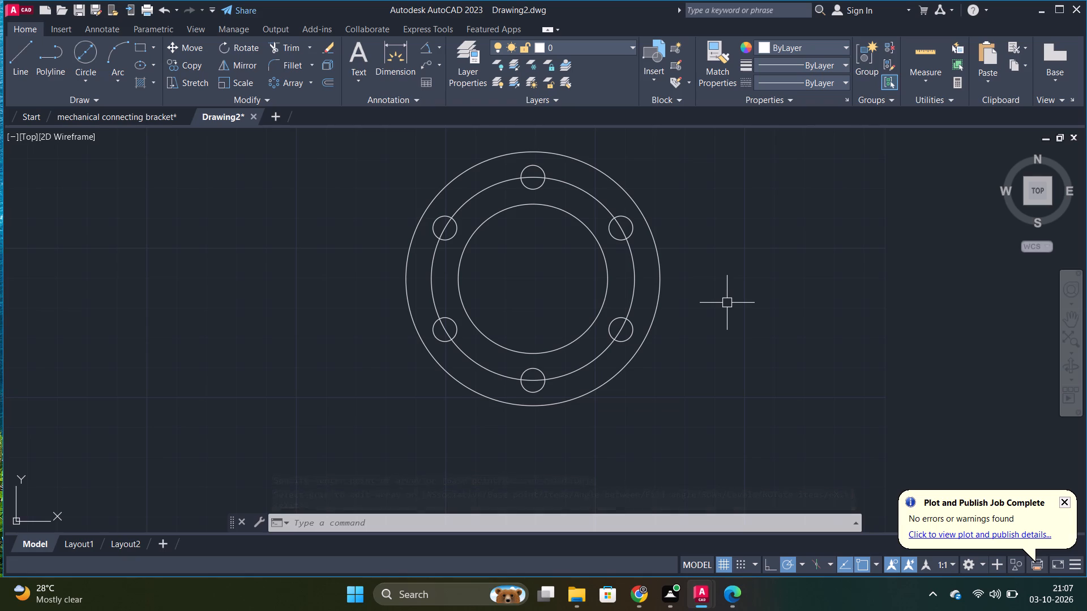
Draw a line about 98 long at 315° from the circles' common centre, using a 45° polar tracking increment.
left_click(19, 58)
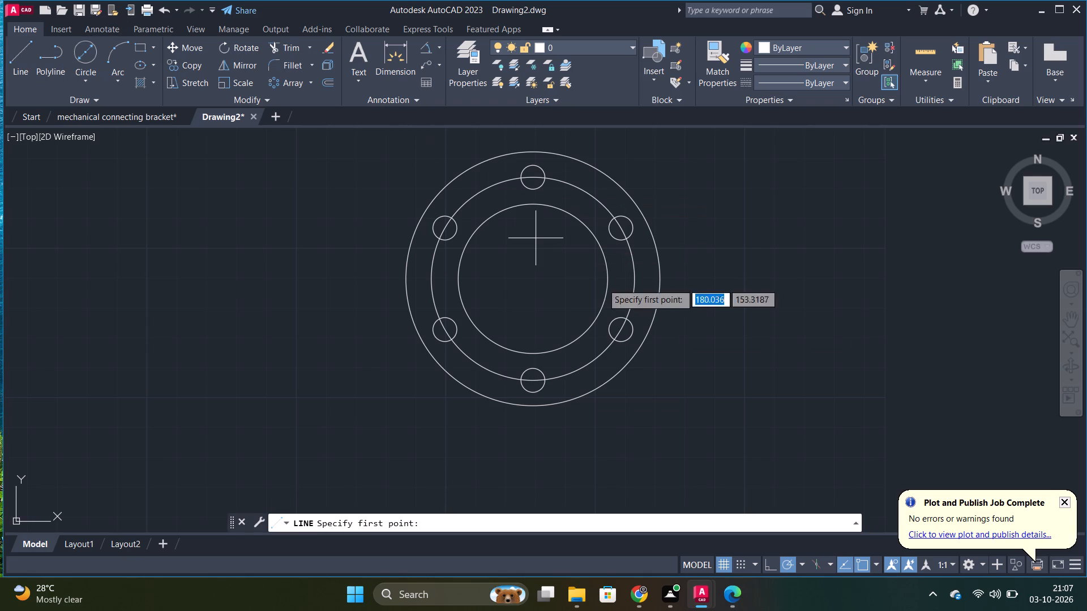
left_click(532, 279)
middle_click_drag(688, 360, 635, 263)
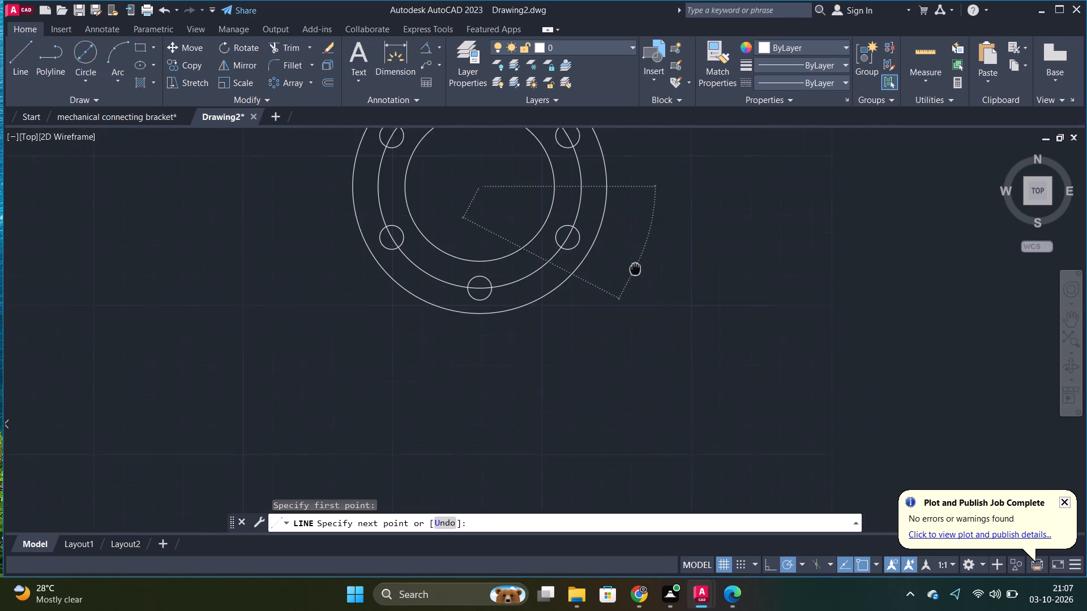
middle_click_drag(635, 263, 635, 257)
left_click(807, 565)
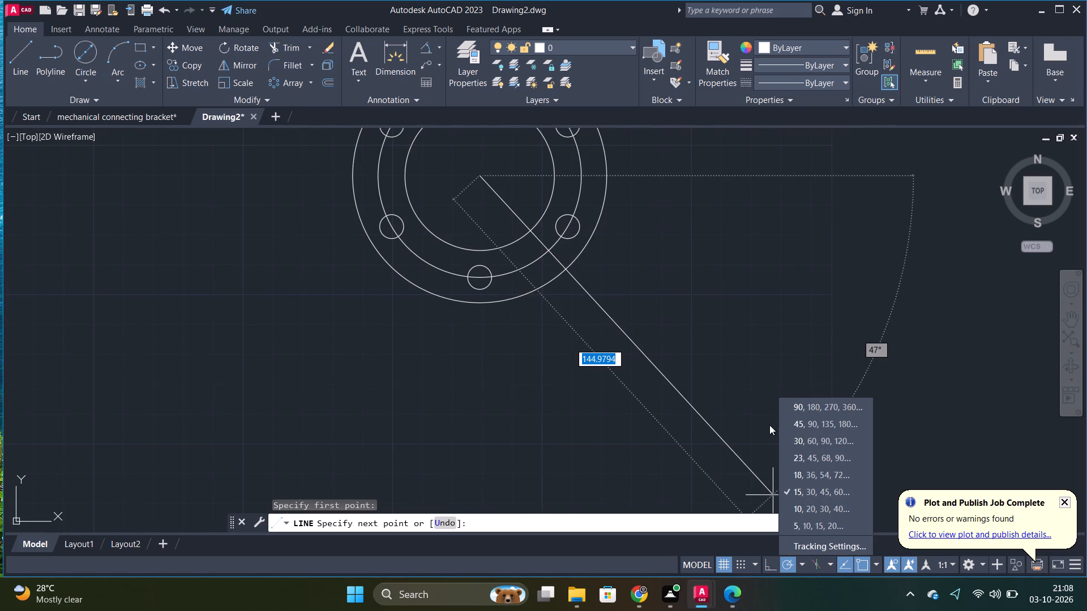
left_click(791, 424)
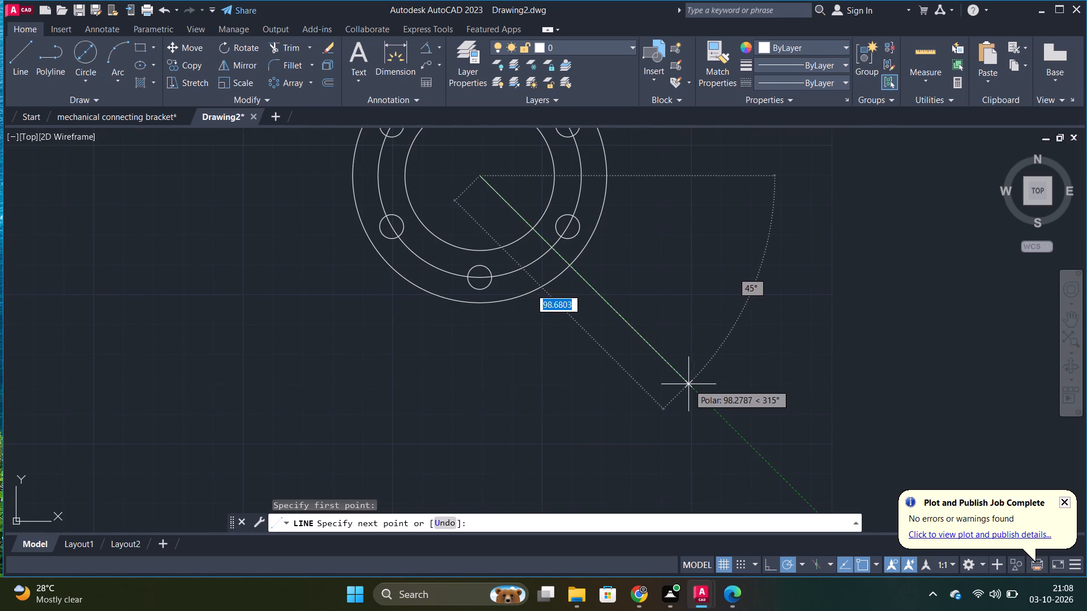
left_click(688, 384)
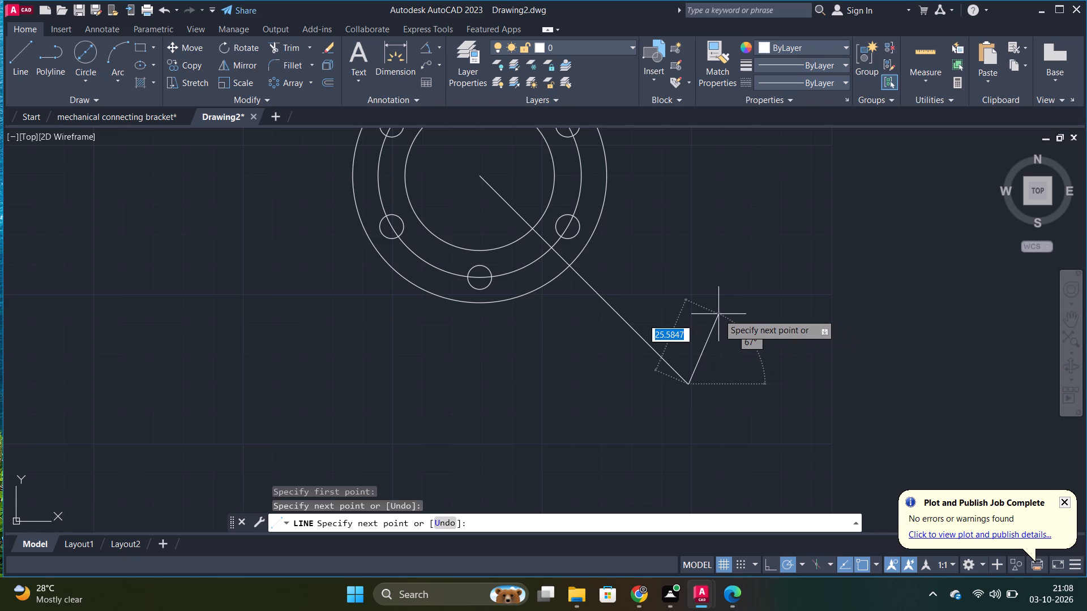
key("Escape")
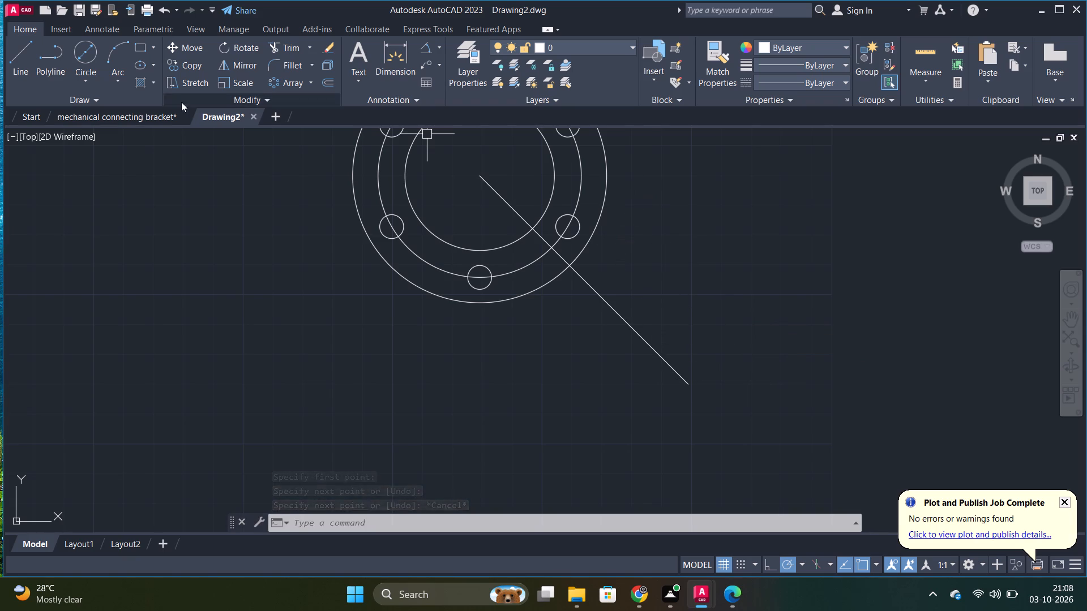
Draw a construction circle of diameter 140 concentric with the existing circles.
left_click(83, 57)
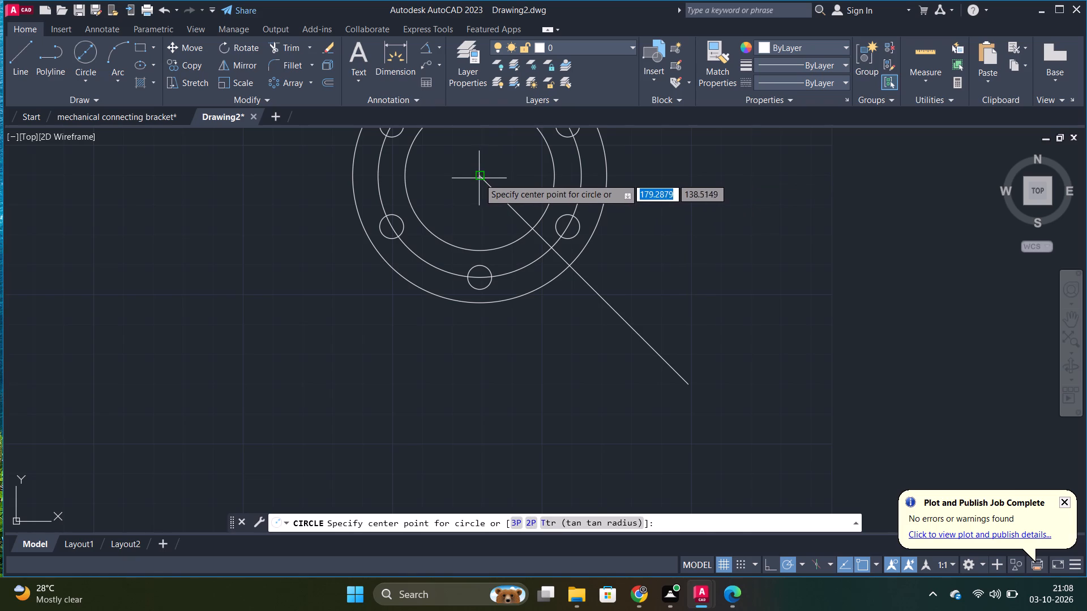
left_click(479, 178)
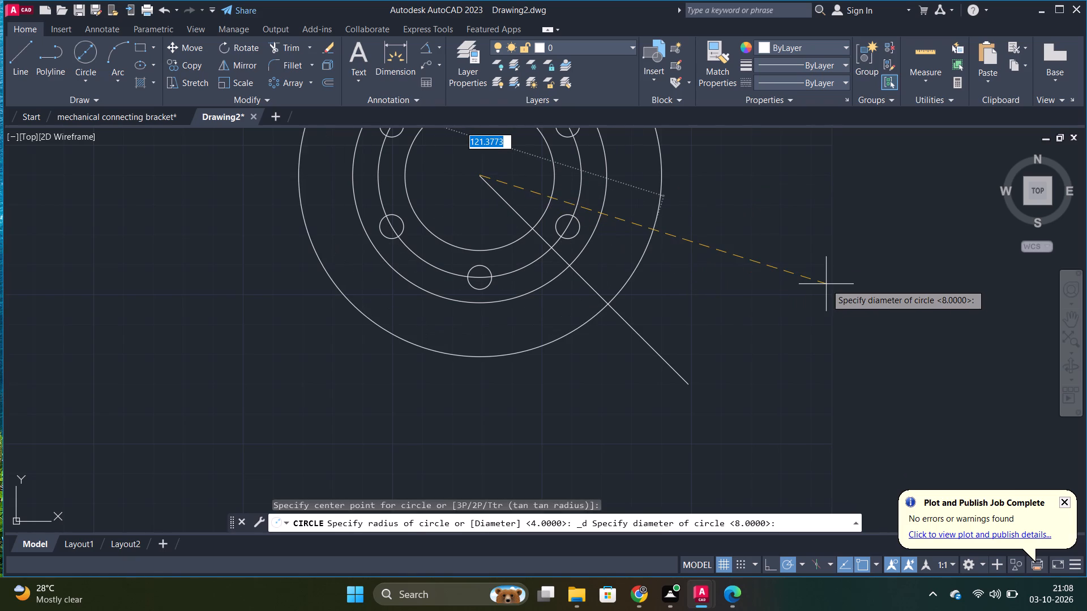
key("d")
key("Return")
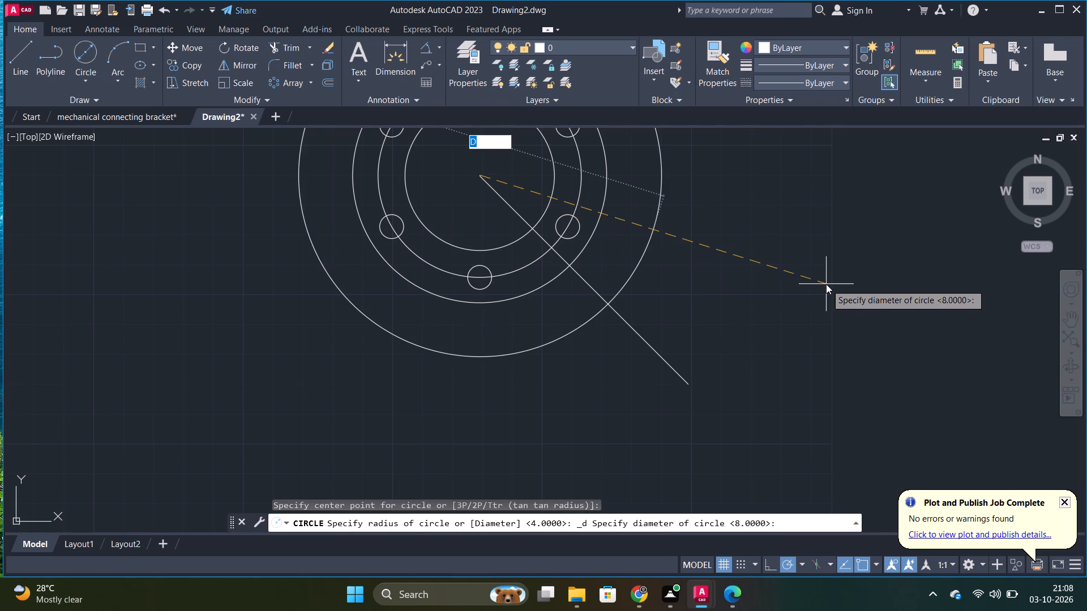
type("140")
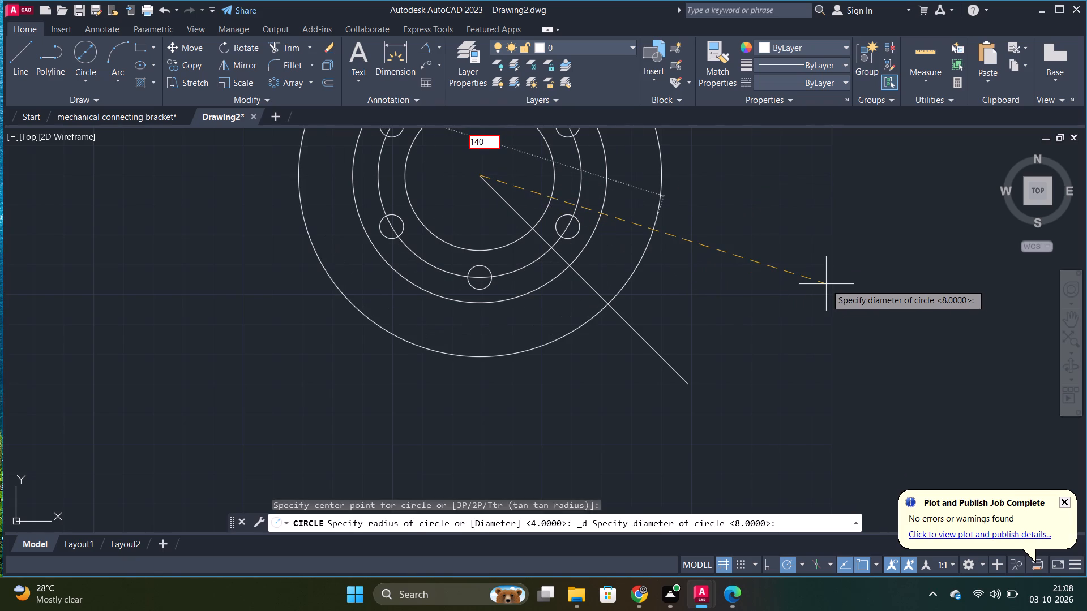
key("Return")
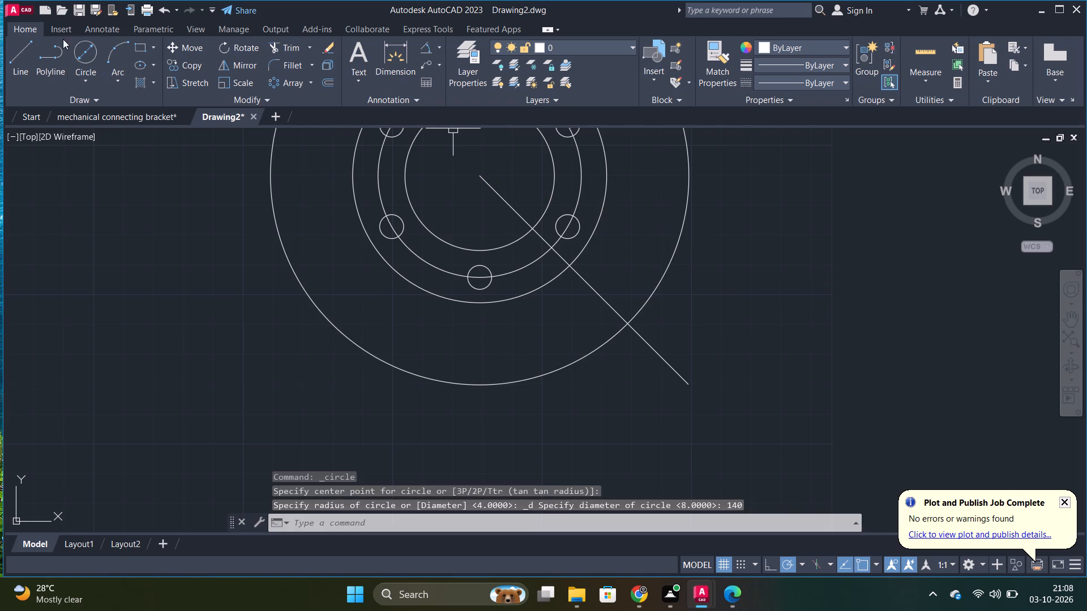
Draw a circle of diameter 22 centred where the angled line crosses the 140 diameter circle.
left_click(95, 53)
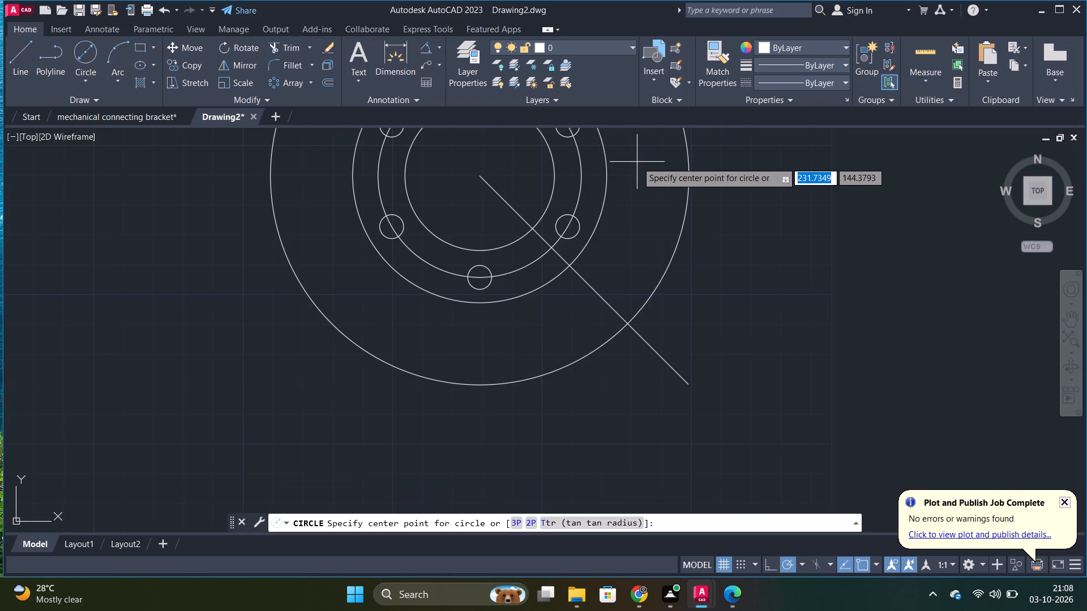
left_click(630, 325)
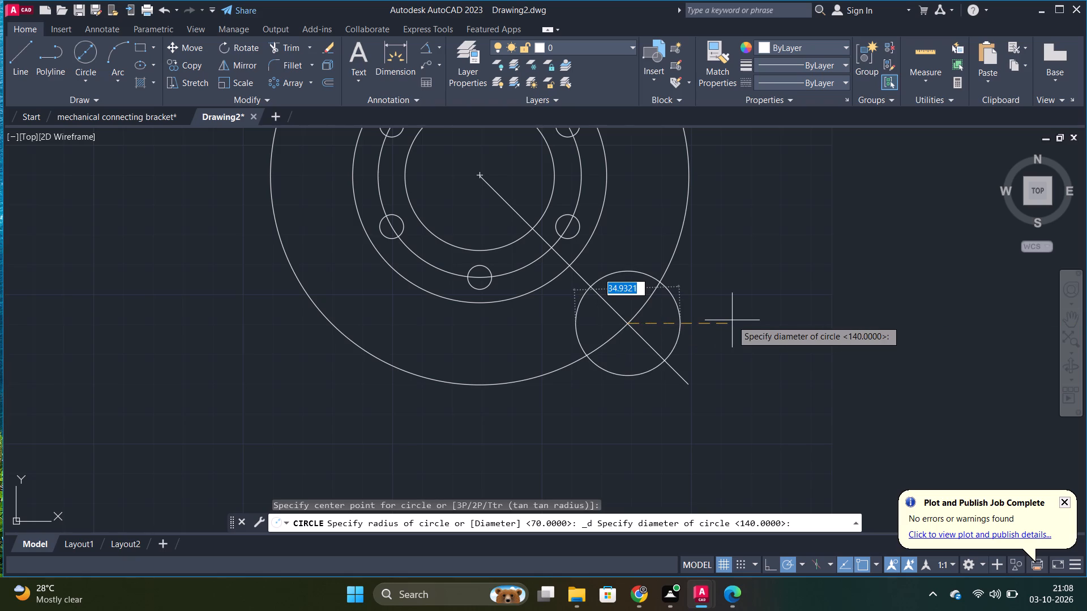
type("22")
key("Return")
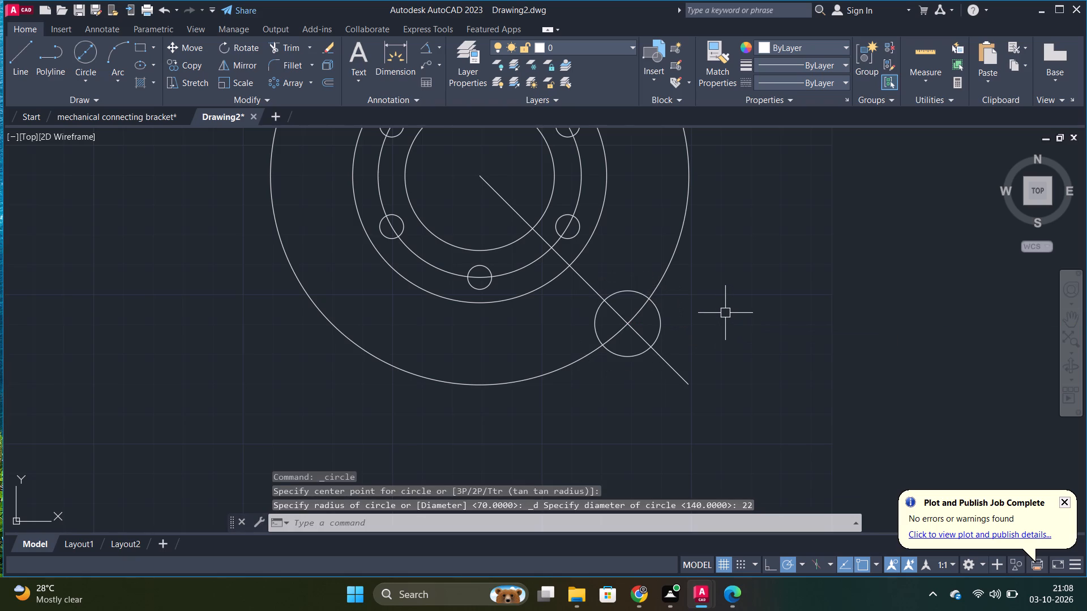
key("Escape")
Mirror the angled line and its 22 diameter circle about the vertical axis through the common centre, keeping the source objects.
left_click(653, 295)
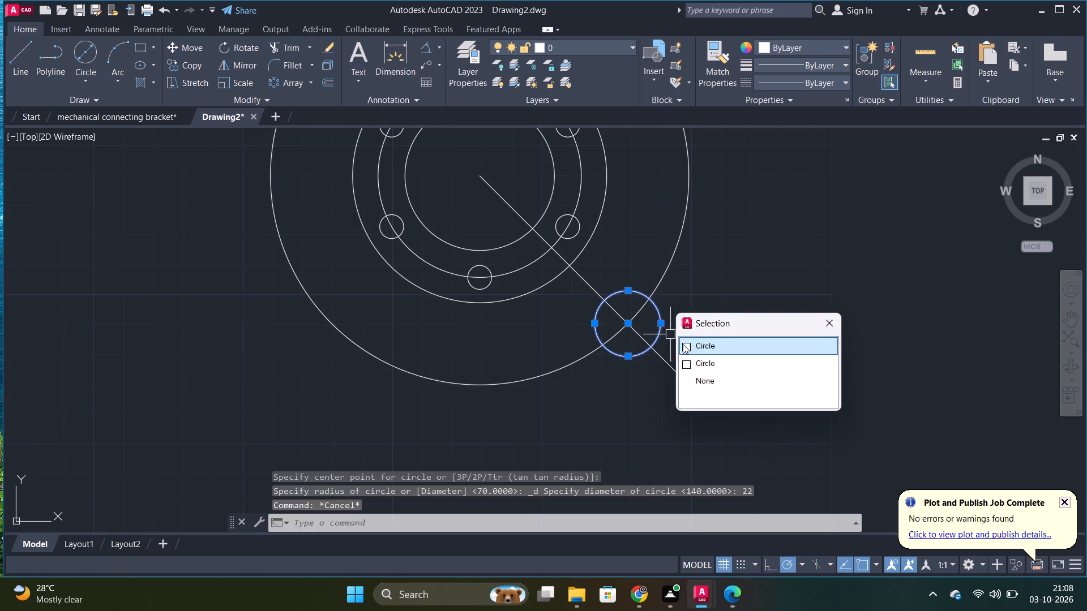
key("Escape")
left_click(661, 364)
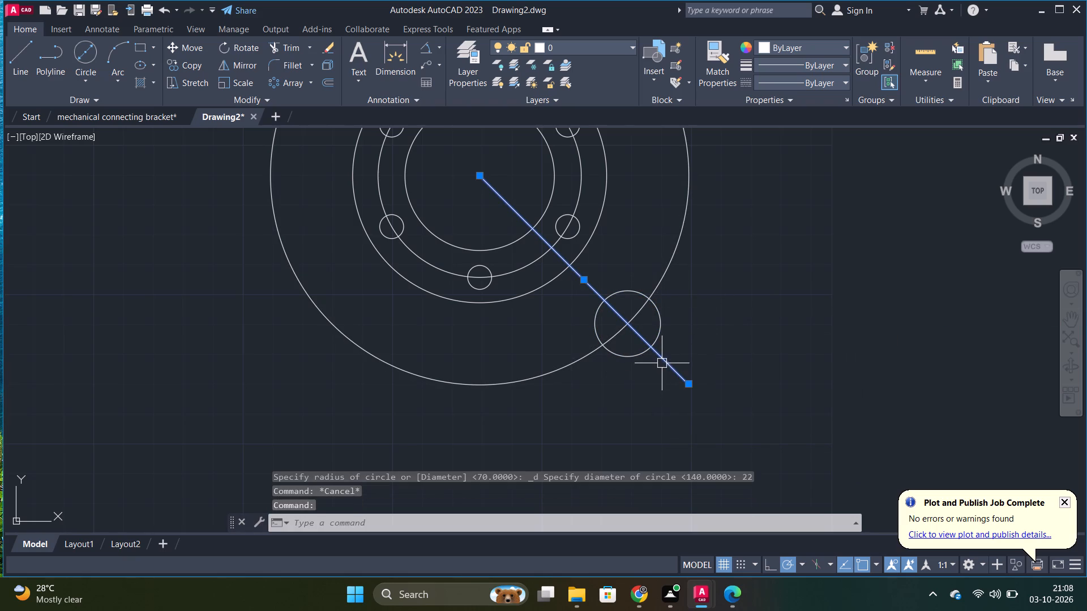
left_click(657, 317)
type("MI")
key("Return")
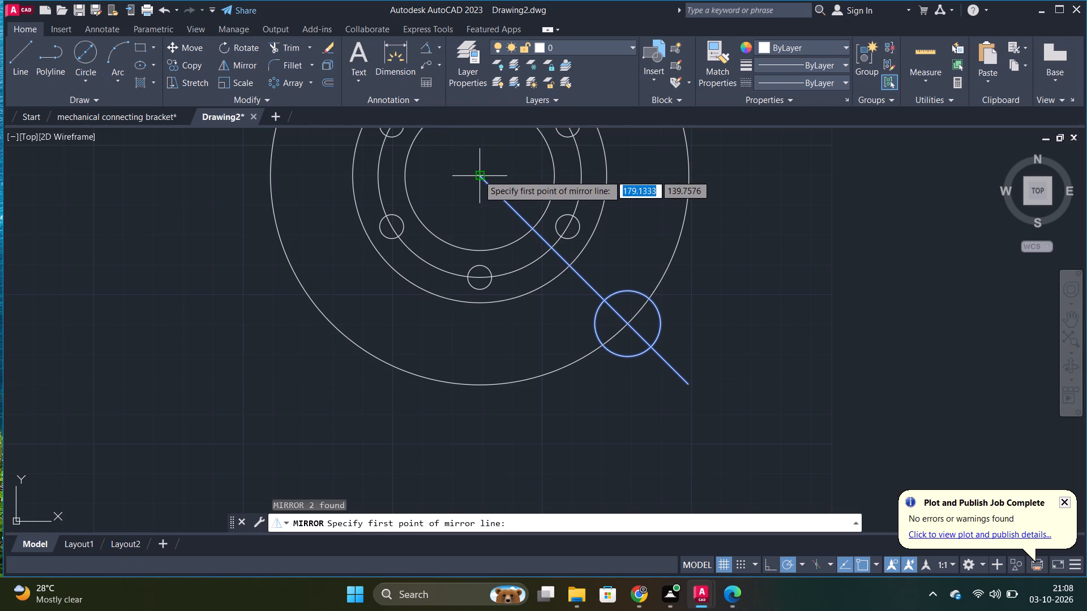
left_click(478, 175)
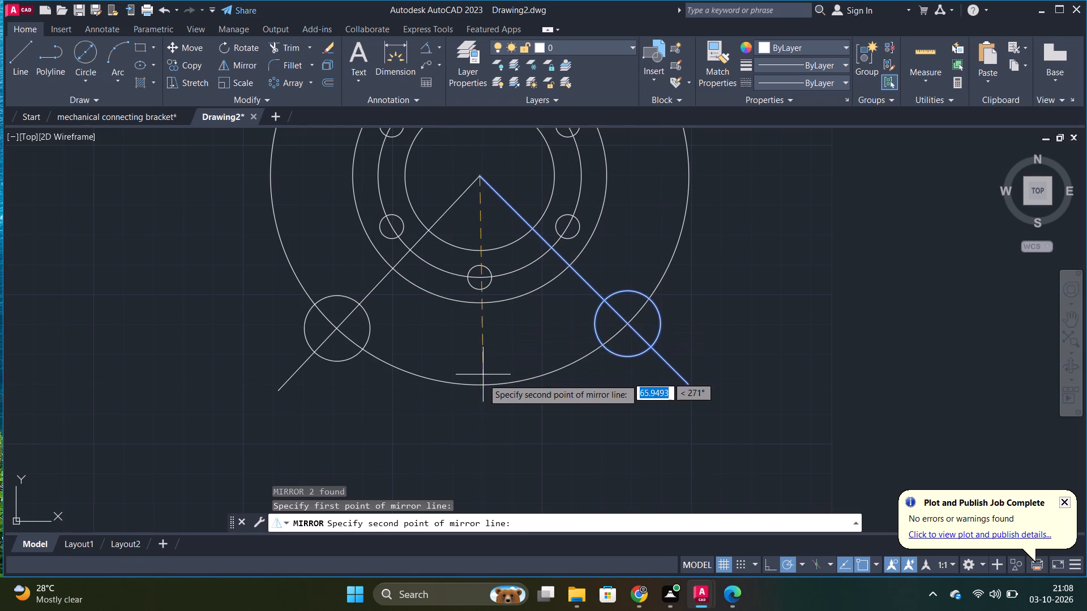
left_click(481, 386)
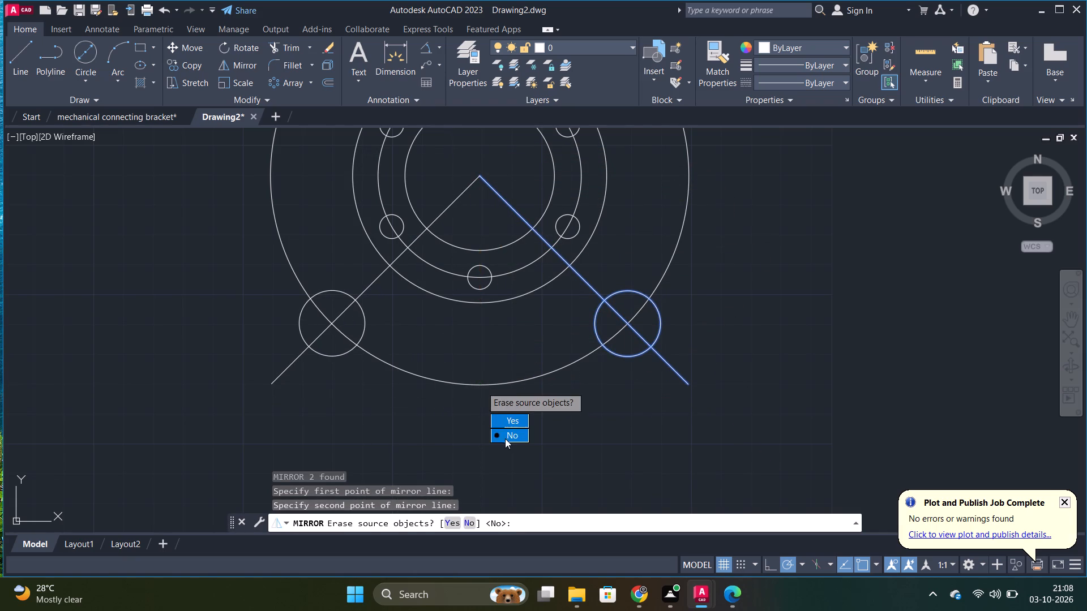
left_click_drag(505, 438, 482, 386)
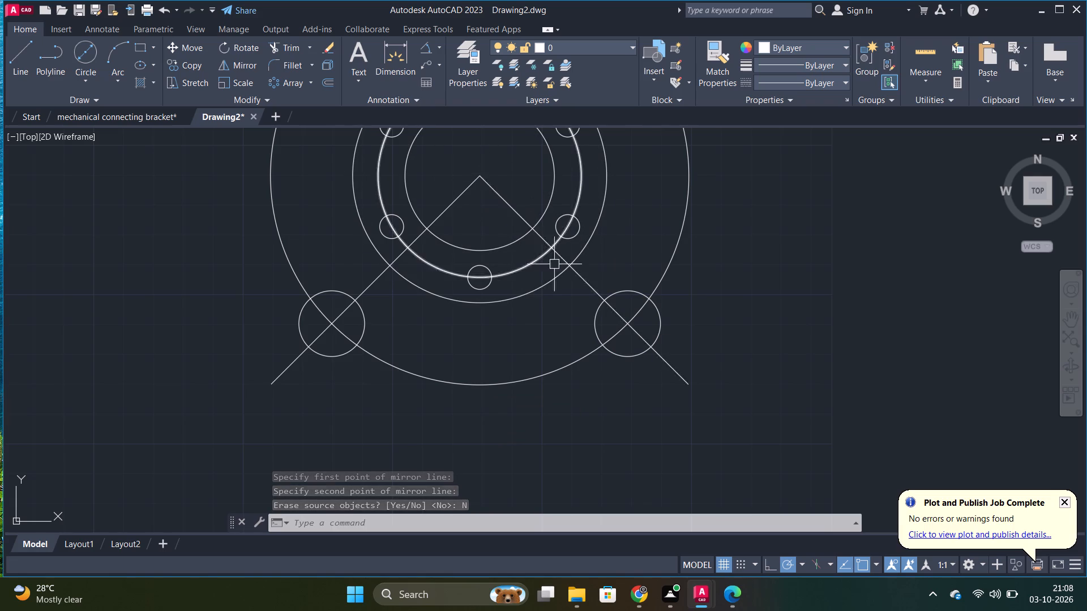
Draw a circle of diameter 22 centred on the bottom quadrant of the 140 diameter circle.
key("c")
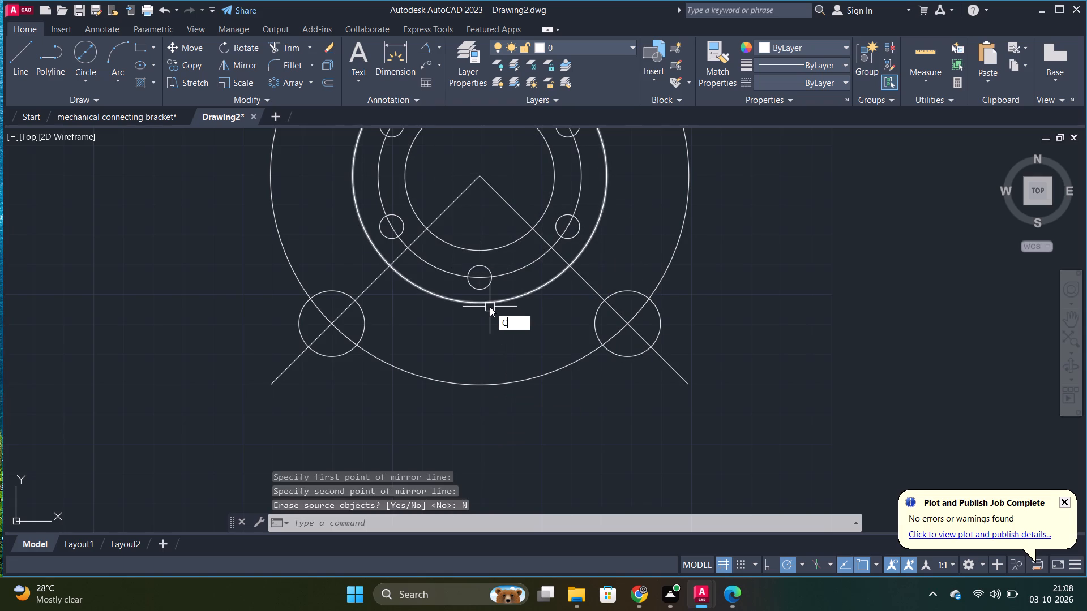
key("Return")
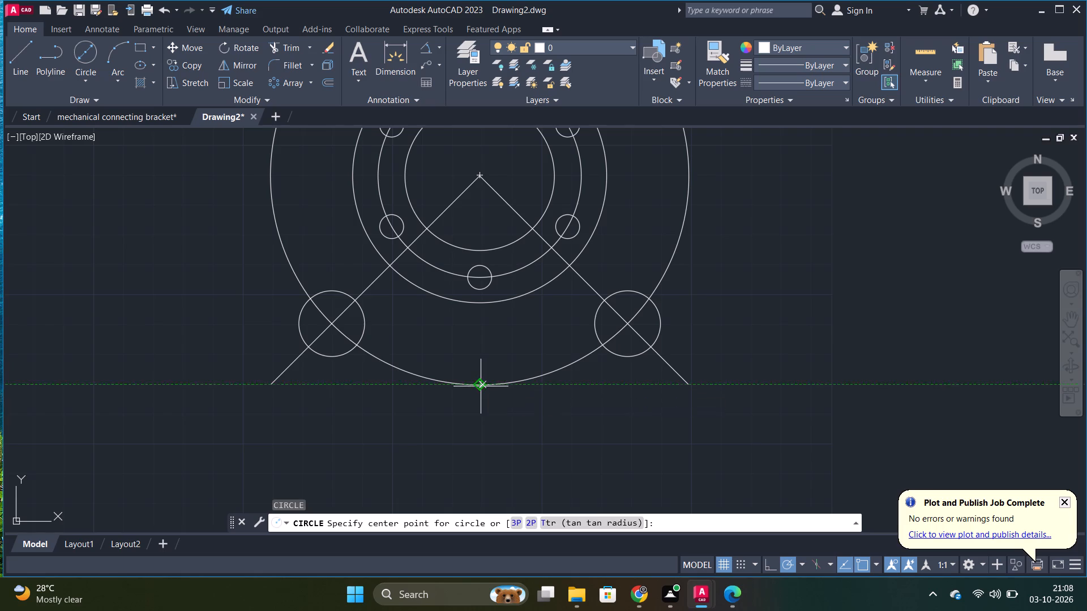
left_click(481, 386)
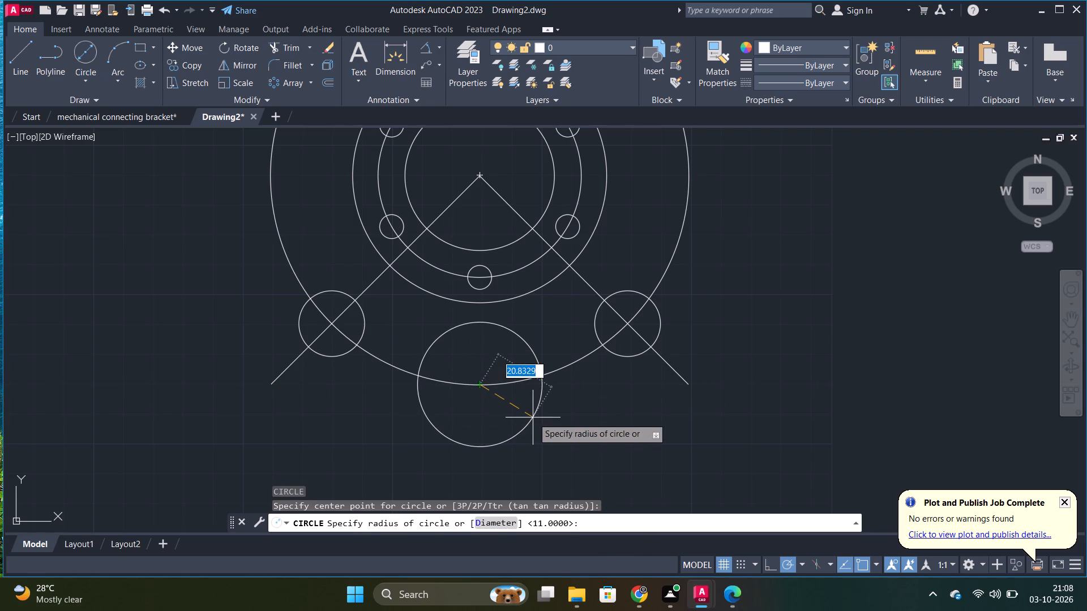
key("d")
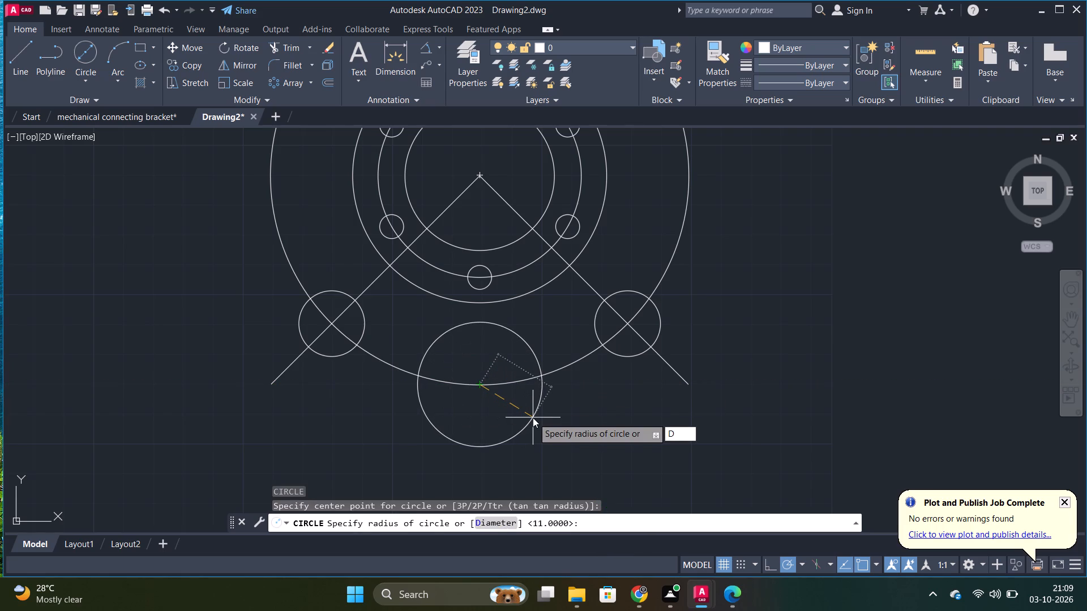
key("BackSpace")
key("Return")
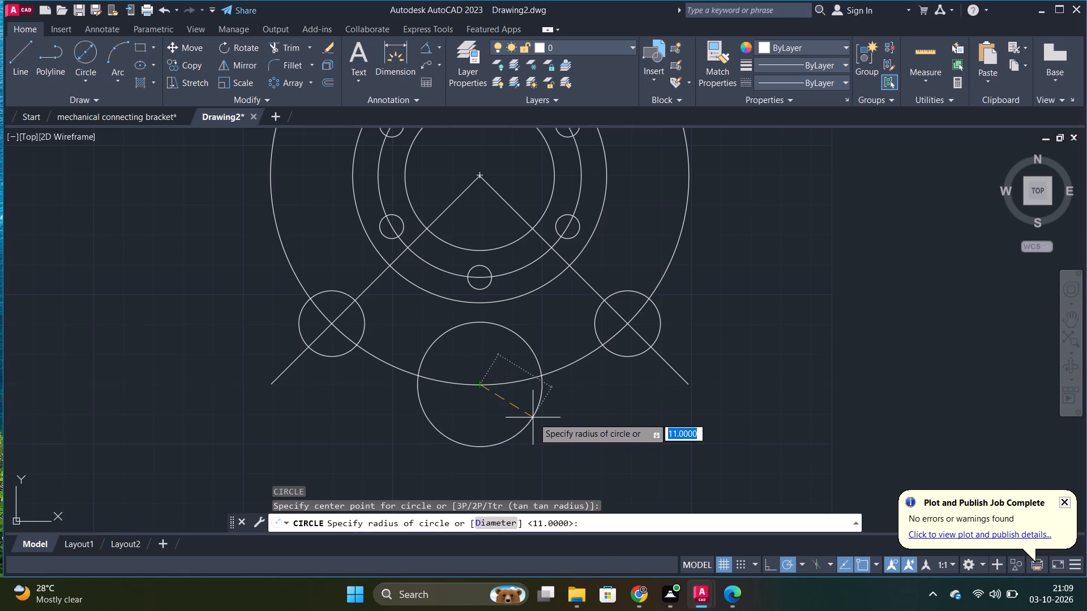
key("d")
key("Return")
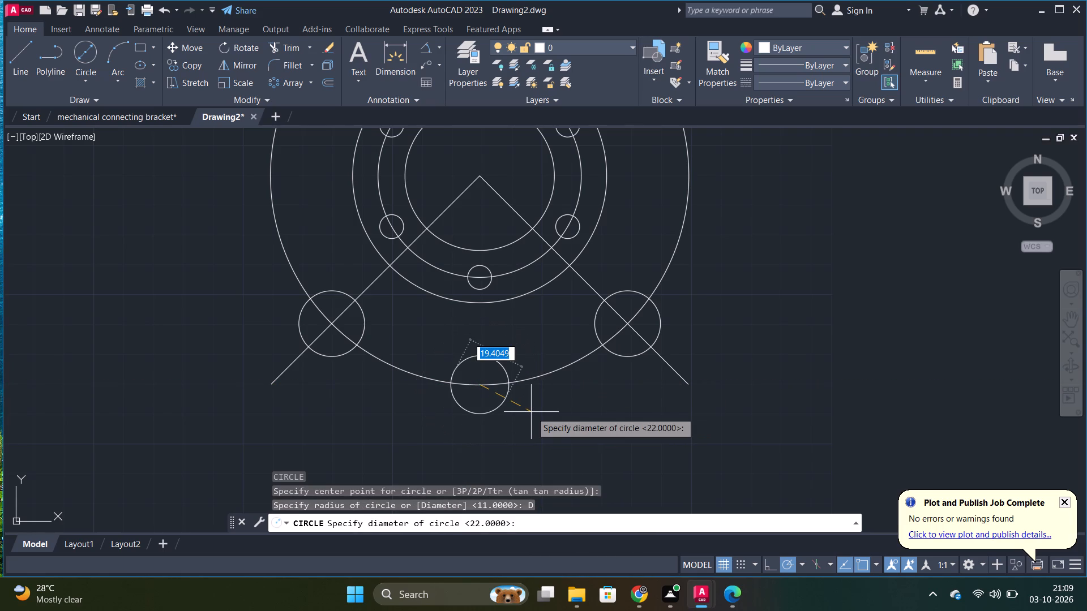
type("22")
key("Return")
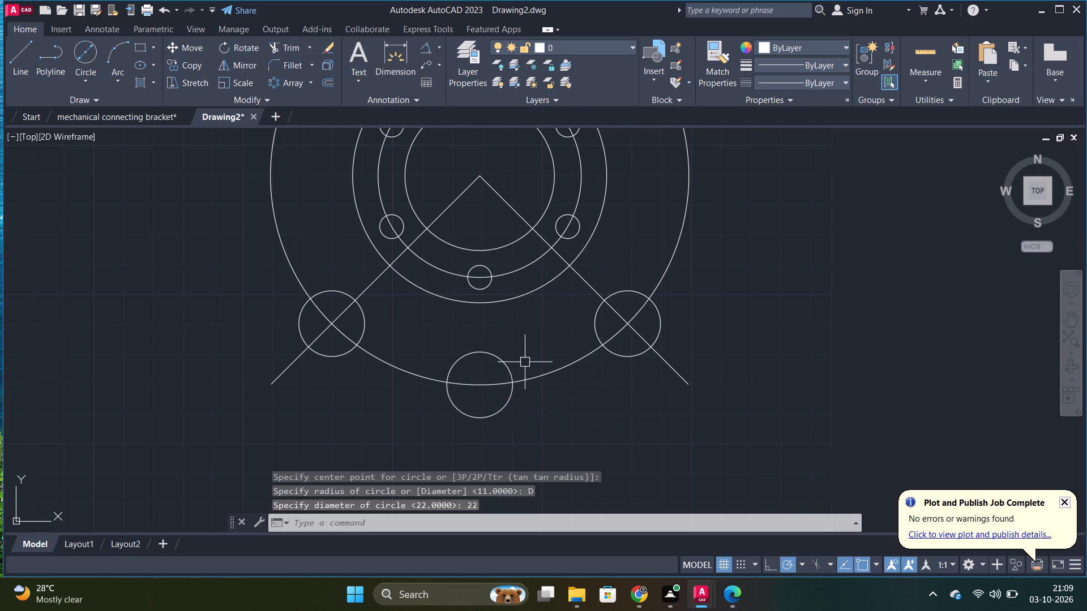
key("Escape")
Erase the 140 diameter construction circle.
left_click(664, 276)
key("e")
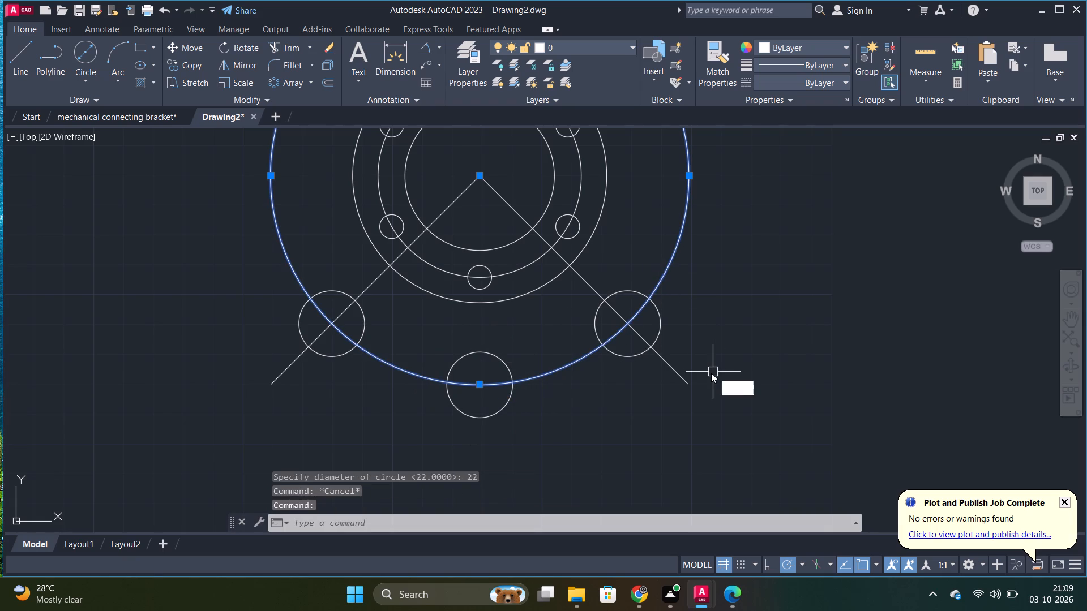
key("Return")
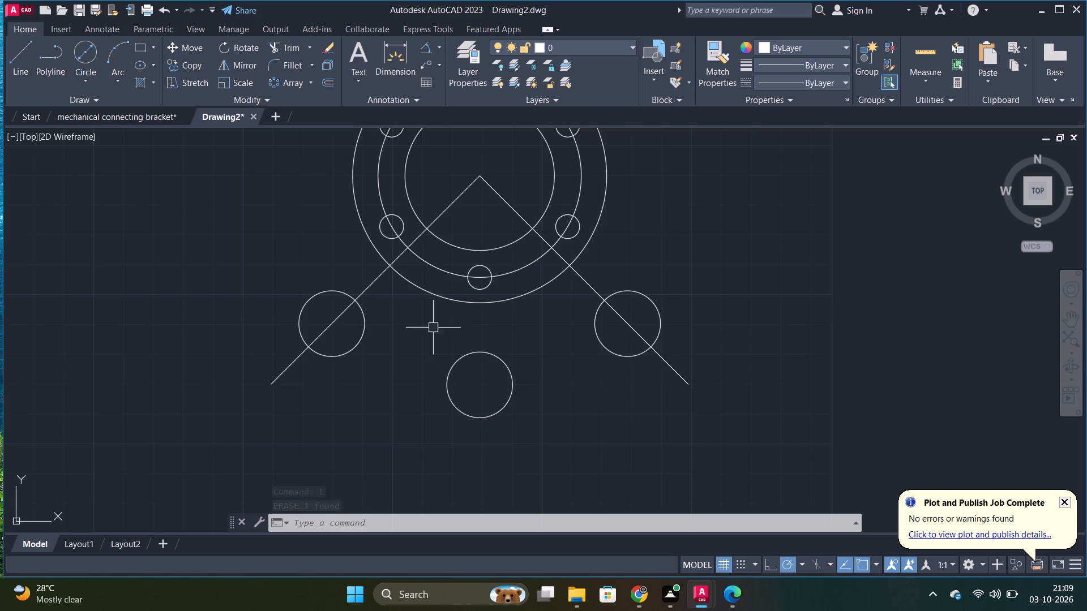
Draw a circle of radius 22 concentric with the lower-left 22 diameter circle.
key("c")
key("Return")
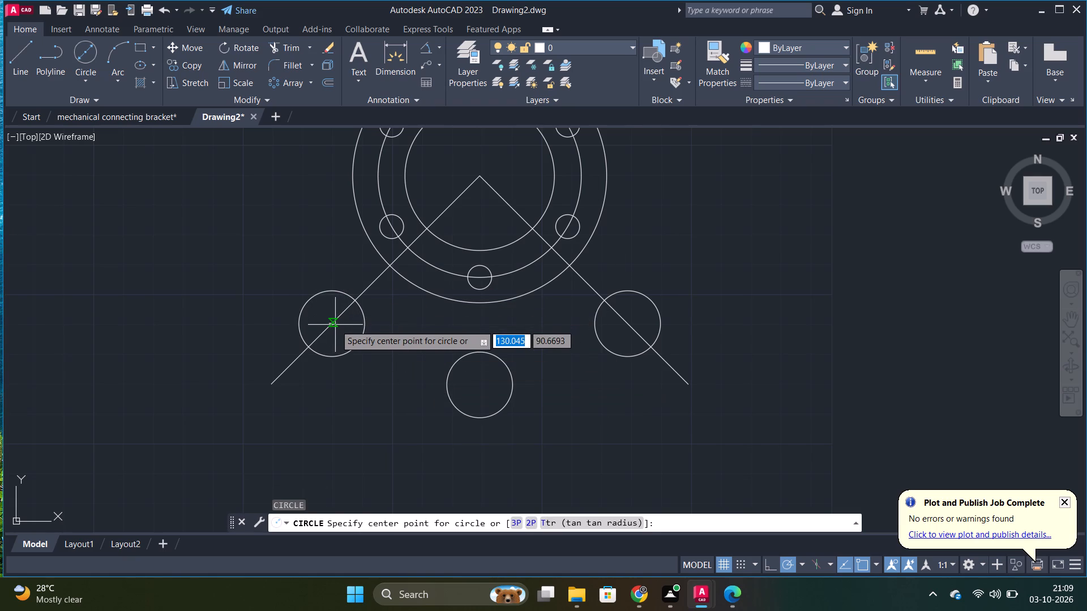
left_click(334, 323)
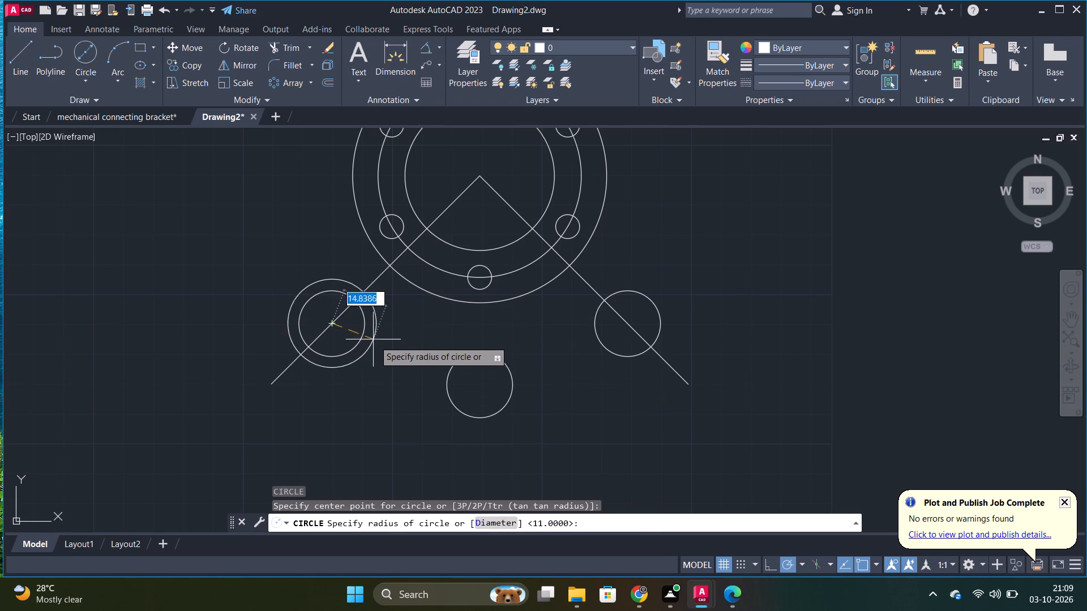
type("22")
key("Return")
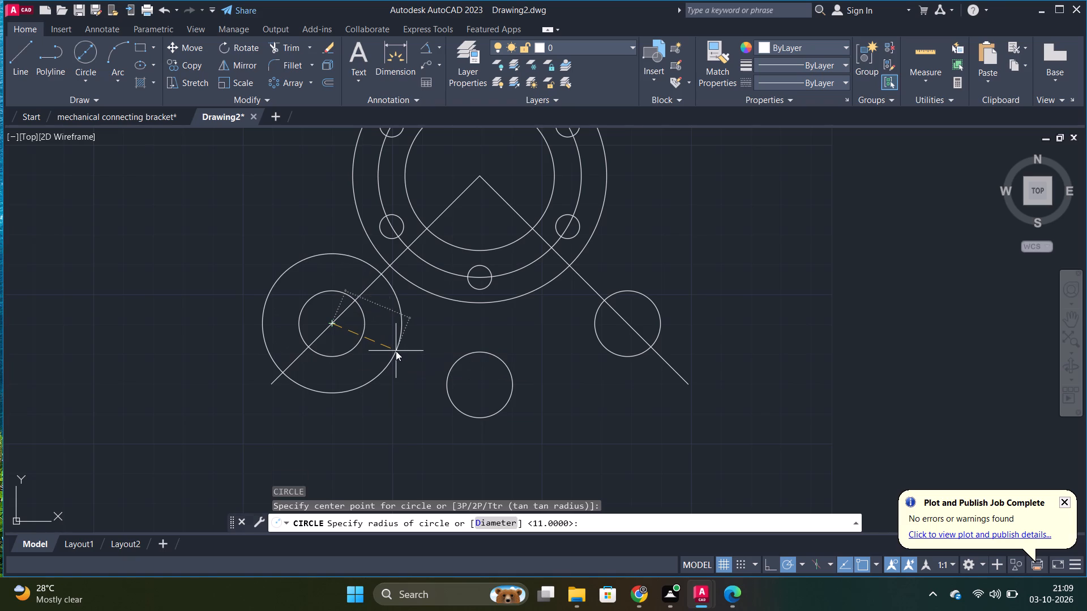
key("Escape")
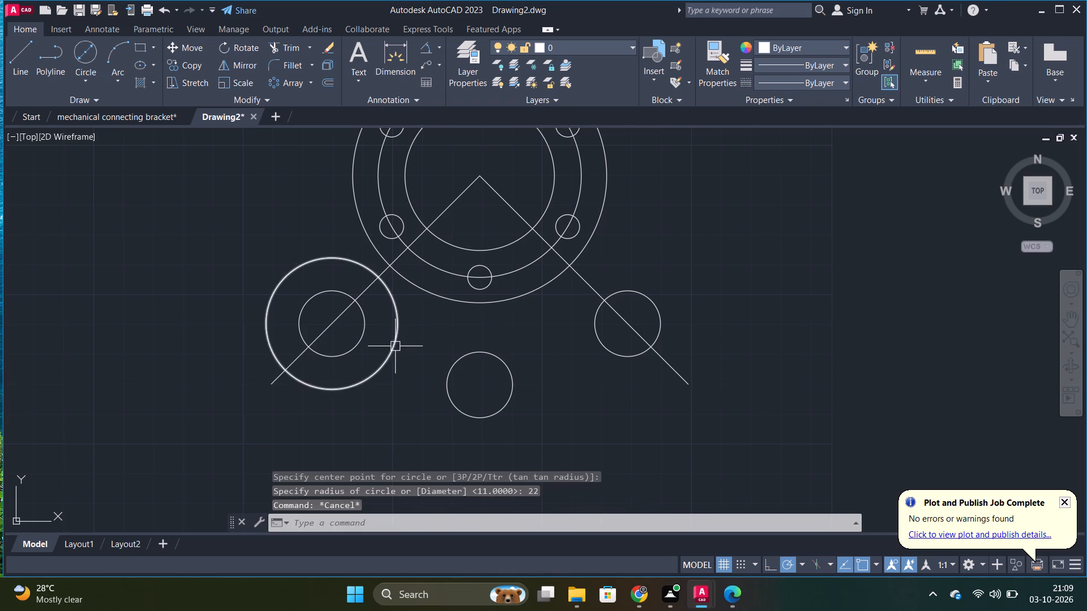
Copy the radius 22 circle from the lower-left boss centre to the centre of the lower-right 22 diameter circle.
left_click(394, 346)
key("c")
key("o")
key("Return")
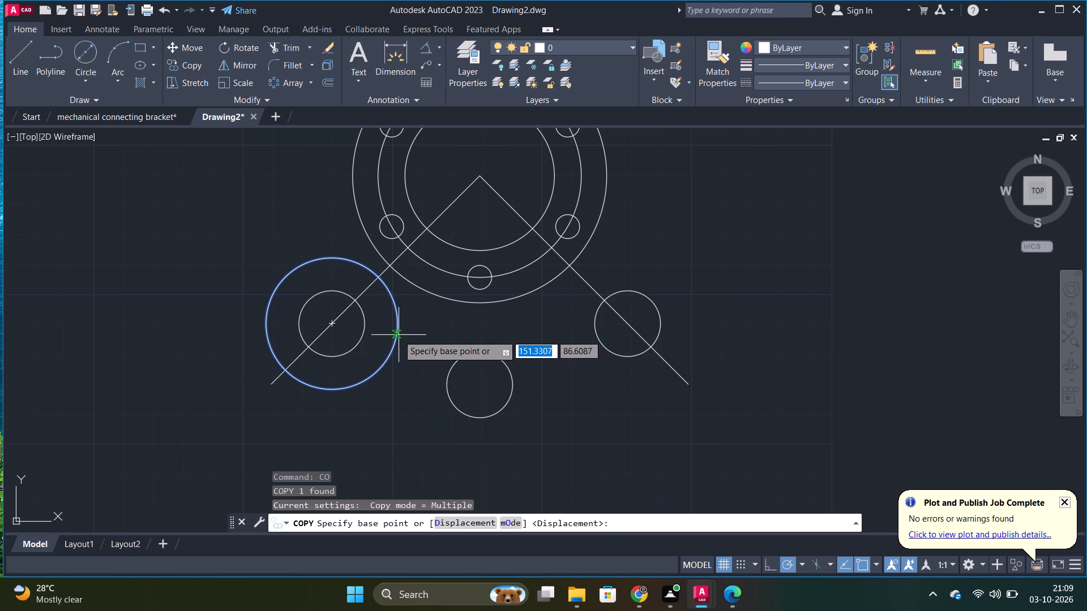
left_click(334, 322)
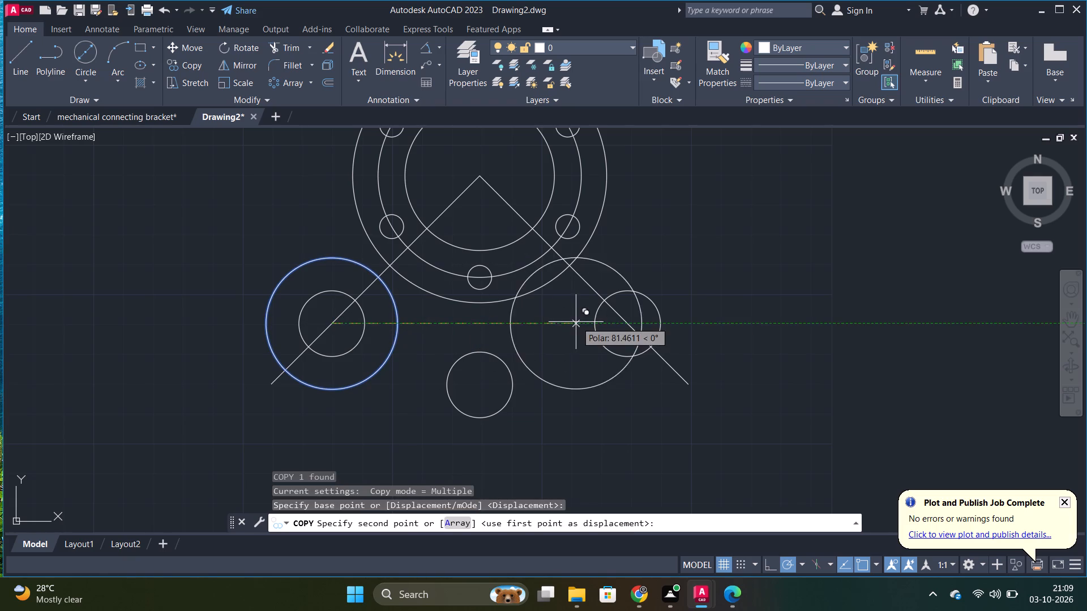
left_click(628, 324)
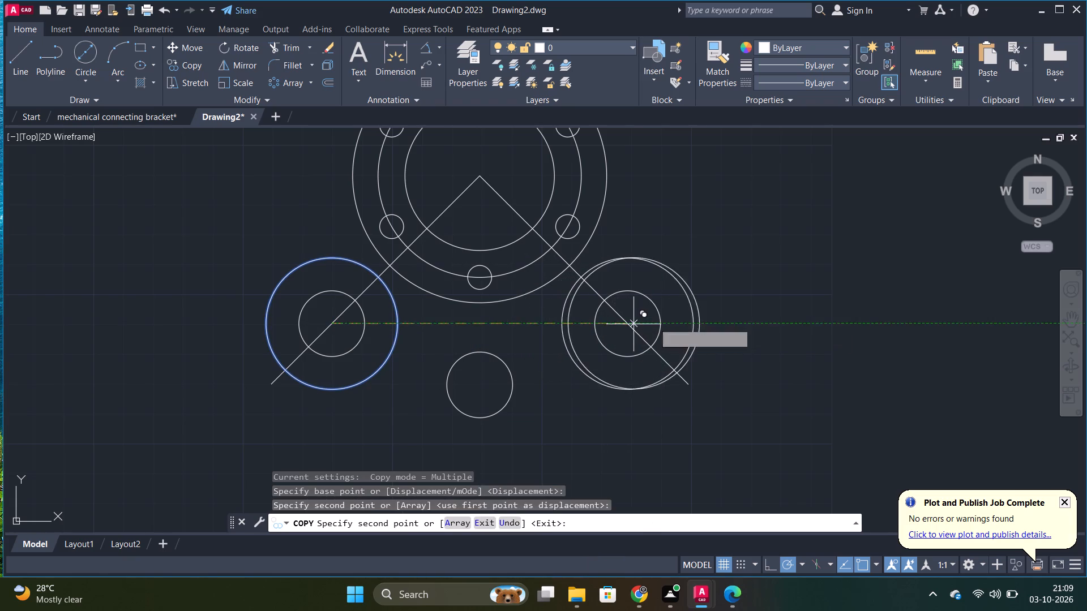
key("Escape")
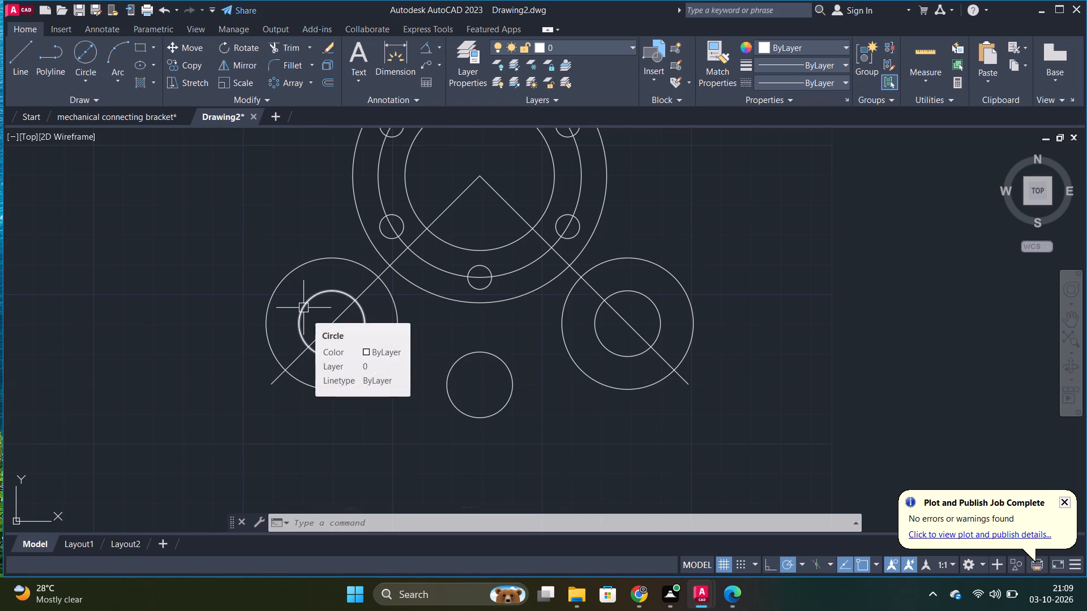
Fillet the flange's outer circle to the upper side of both the lower-right and lower-left boss outer circles with radius 8.
key("f")
key("Return")
key("r")
key("Return")
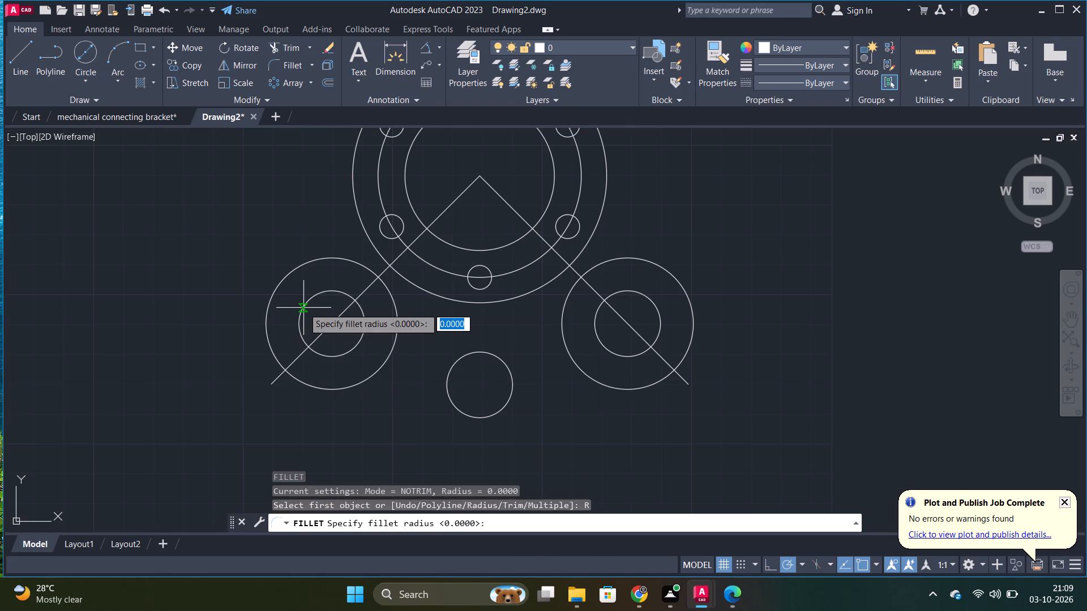
key("8")
key("Return")
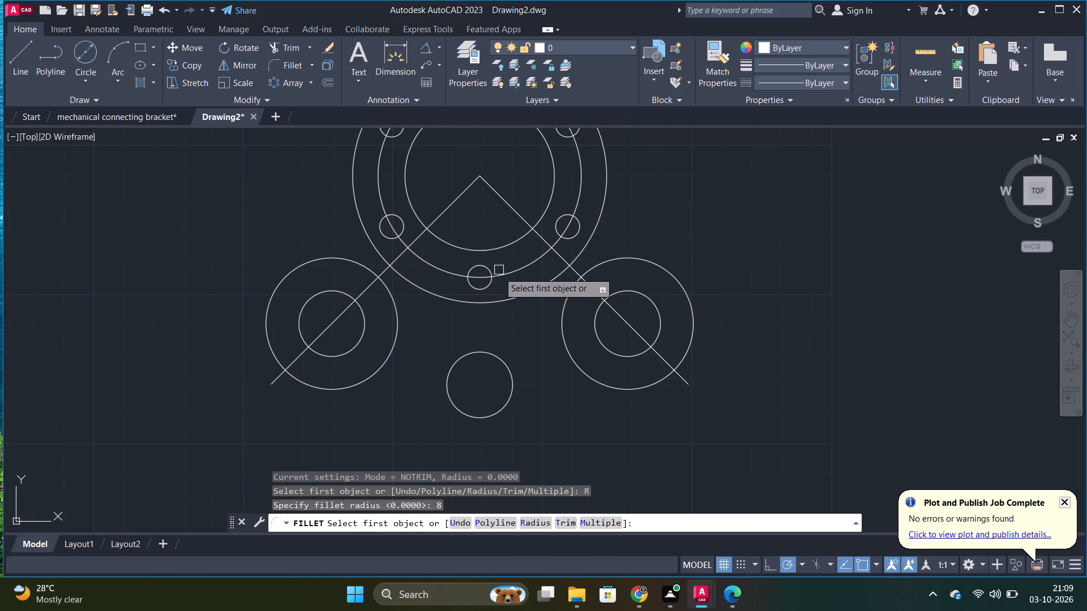
left_click(606, 218)
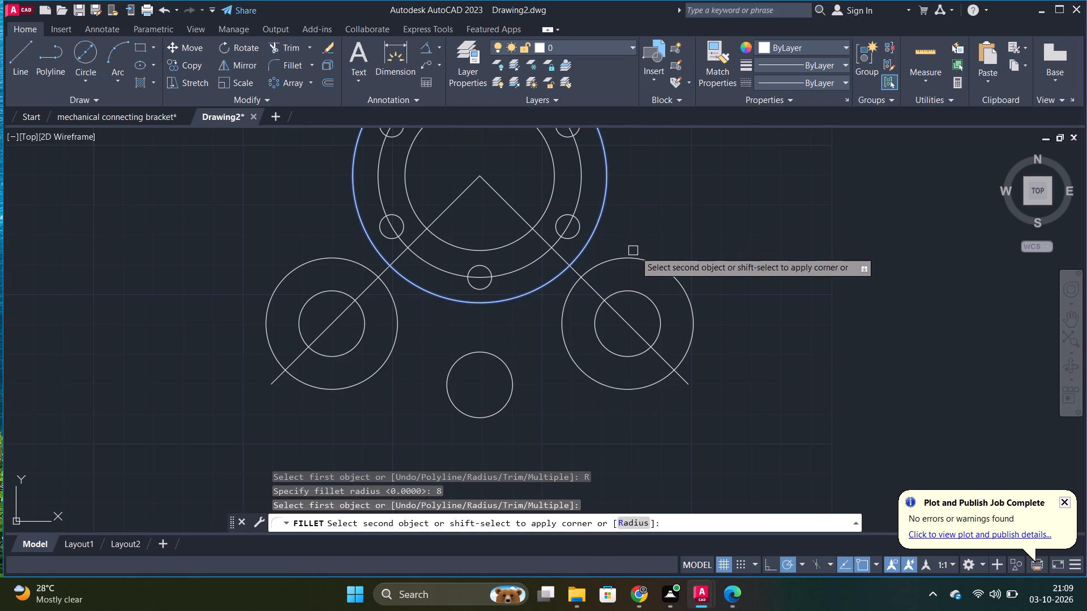
left_click(636, 258)
key("space")
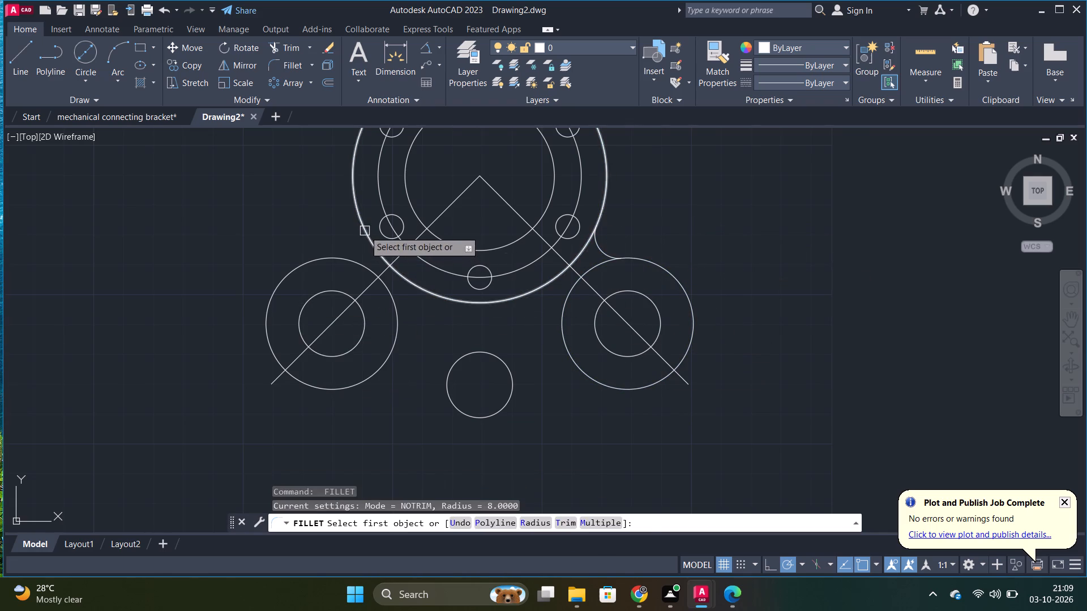
left_click(365, 231)
left_click(350, 261)
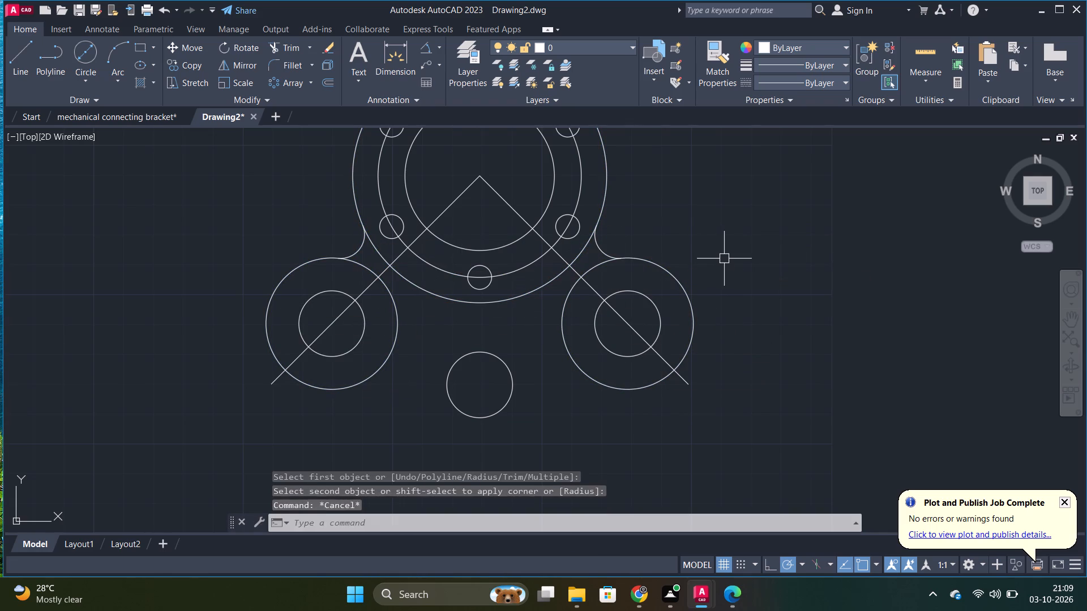
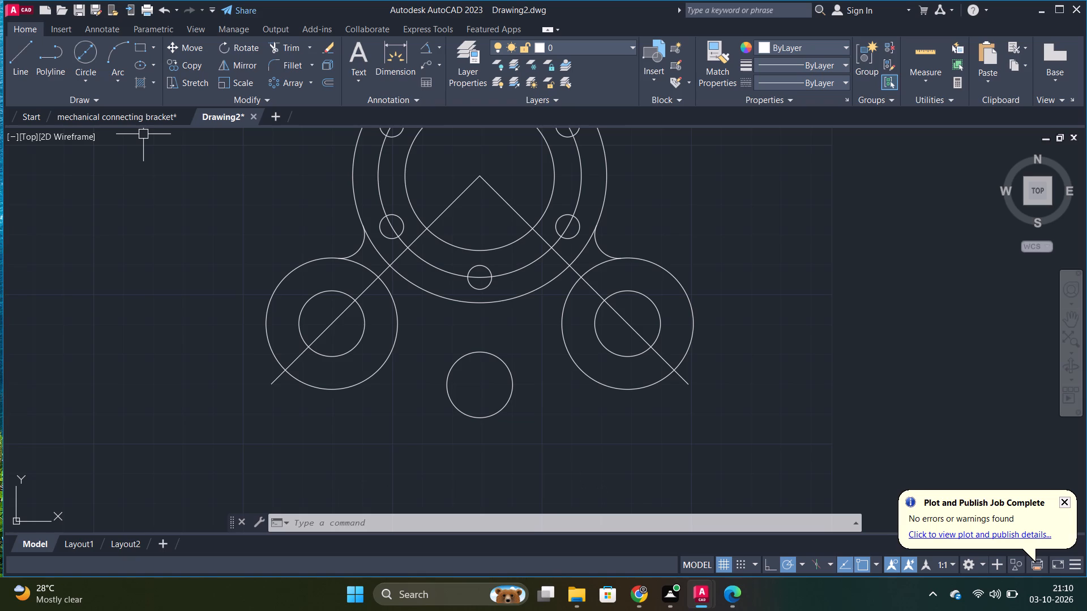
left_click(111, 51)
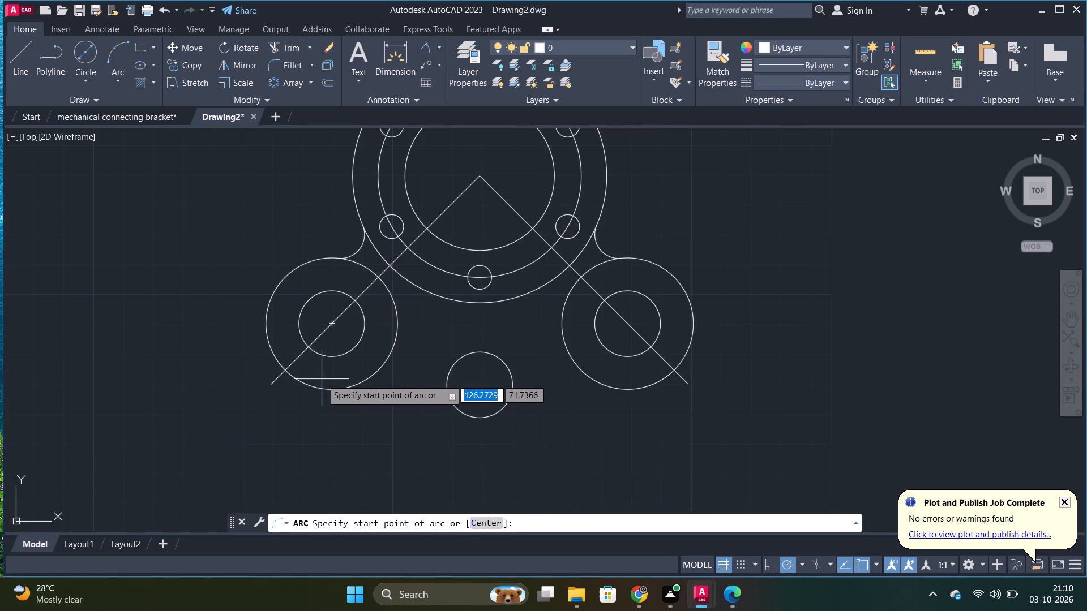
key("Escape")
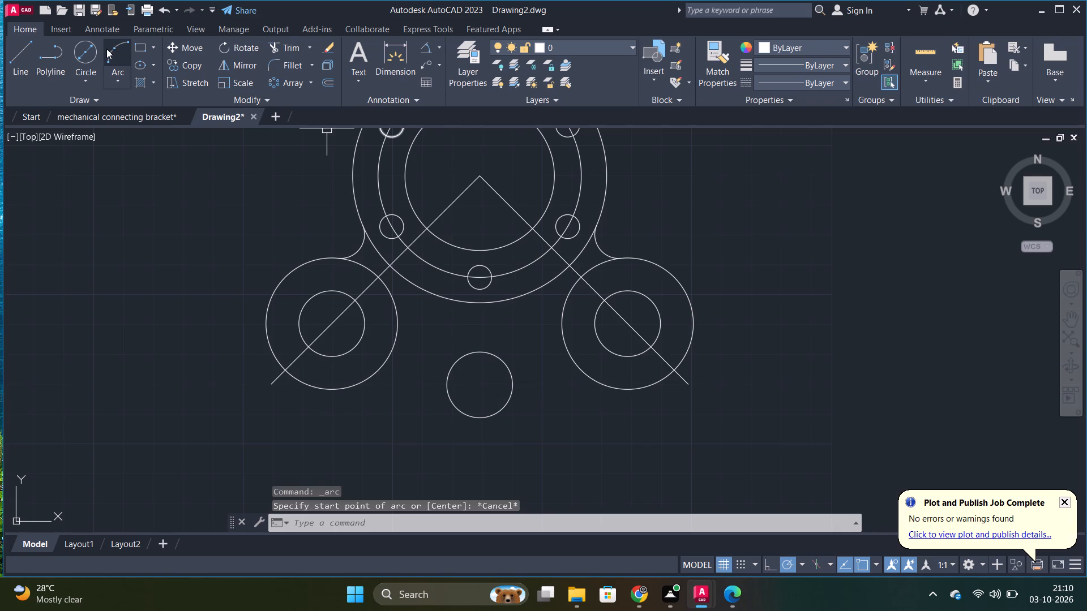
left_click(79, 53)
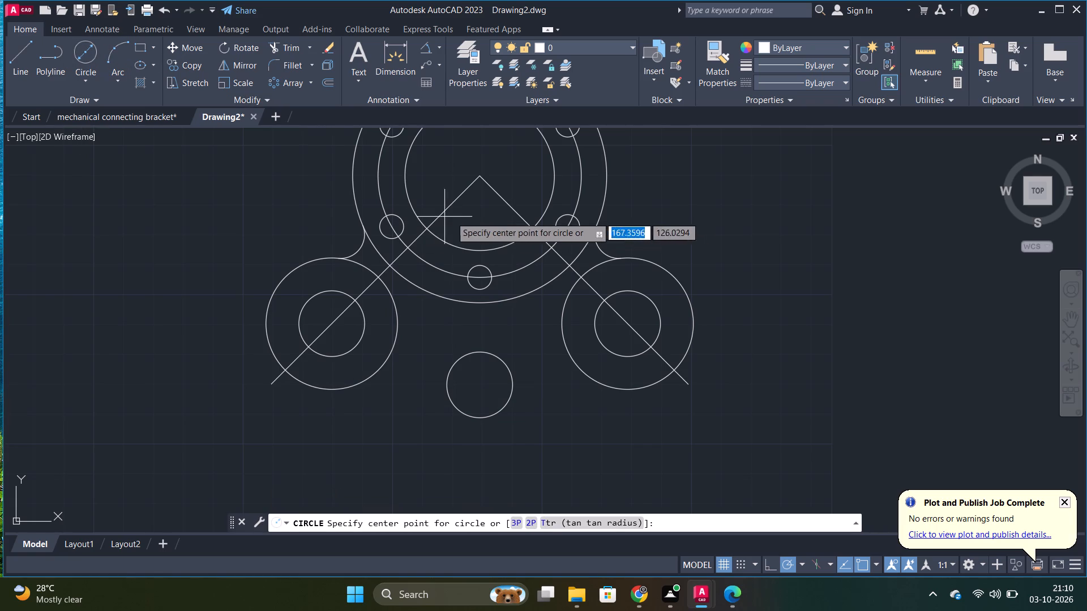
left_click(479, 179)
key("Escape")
Draw a circle of radius 70 centred on the flange centre, where the two diagonal lines meet.
scroll(496, 171, "up", 1)
key("space")
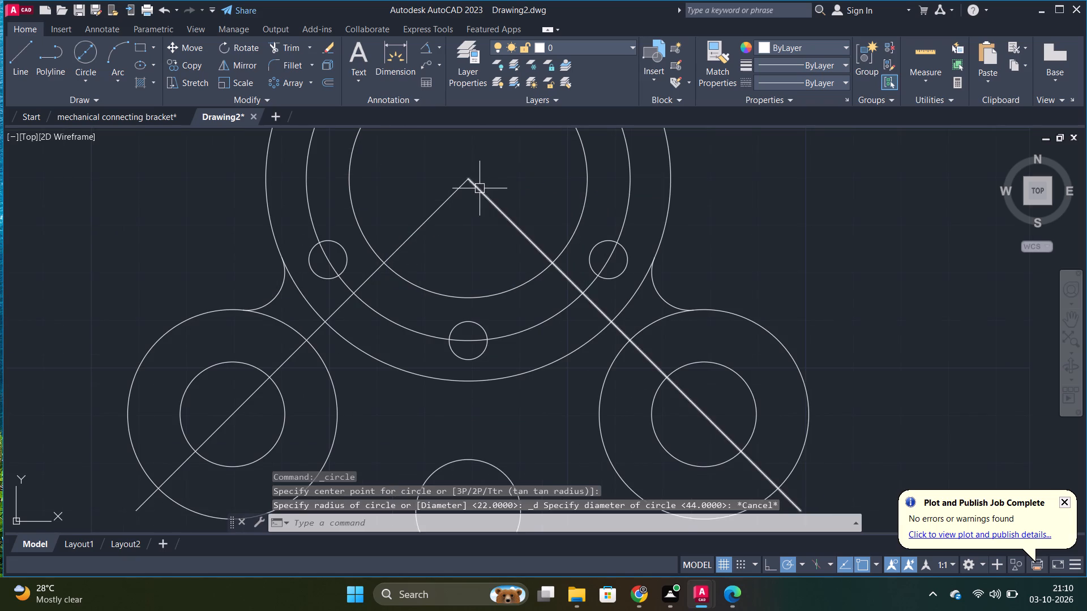
left_click(468, 178)
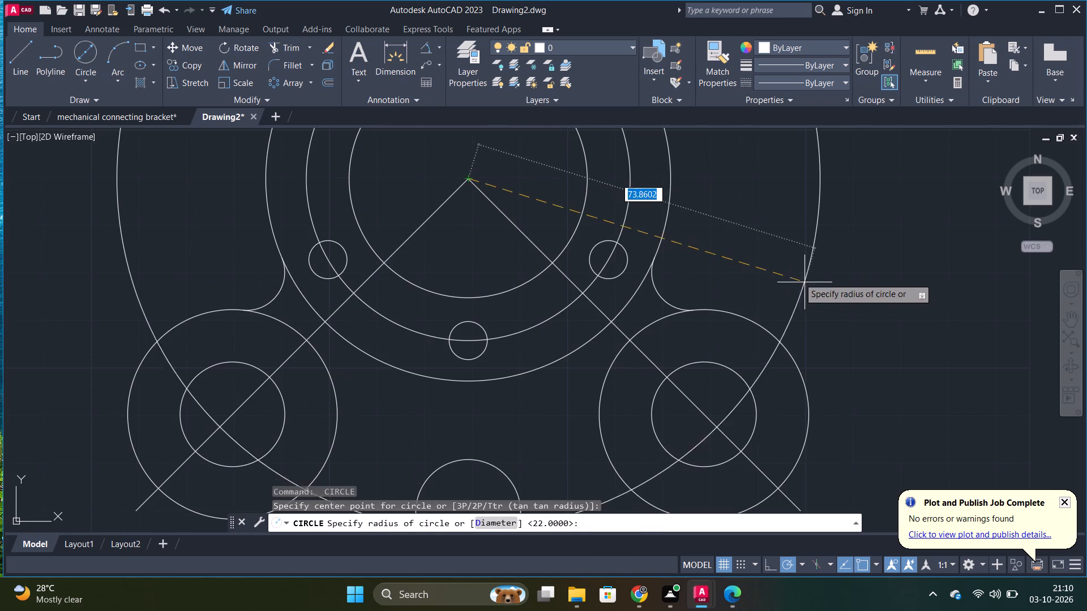
type("70")
key("Return")
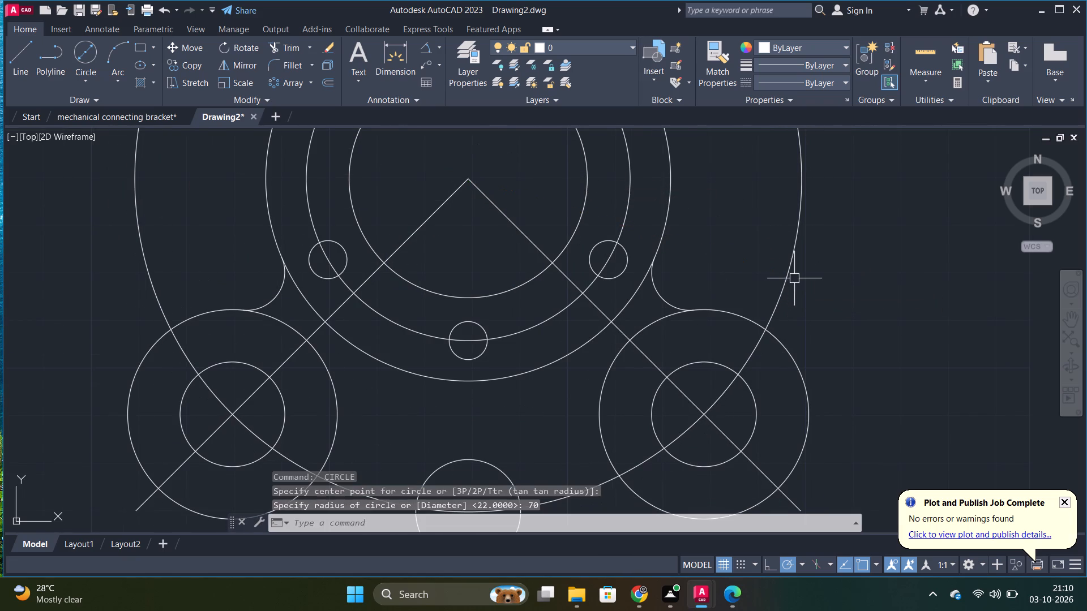
Trim away the upper part of the radius 70 circle, keeping the lower arc between the two bosses' outer circles.
scroll(794, 278, "down", 1)
key("Escape")
type("TR")
key("Return")
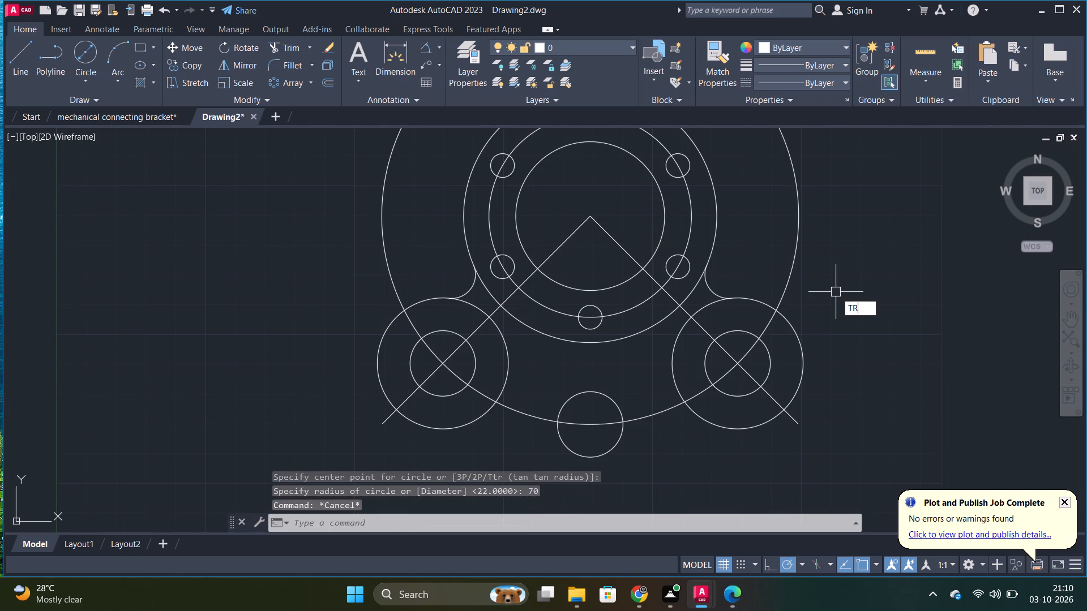
left_click_drag(834, 297, 735, 269)
key("Escape")
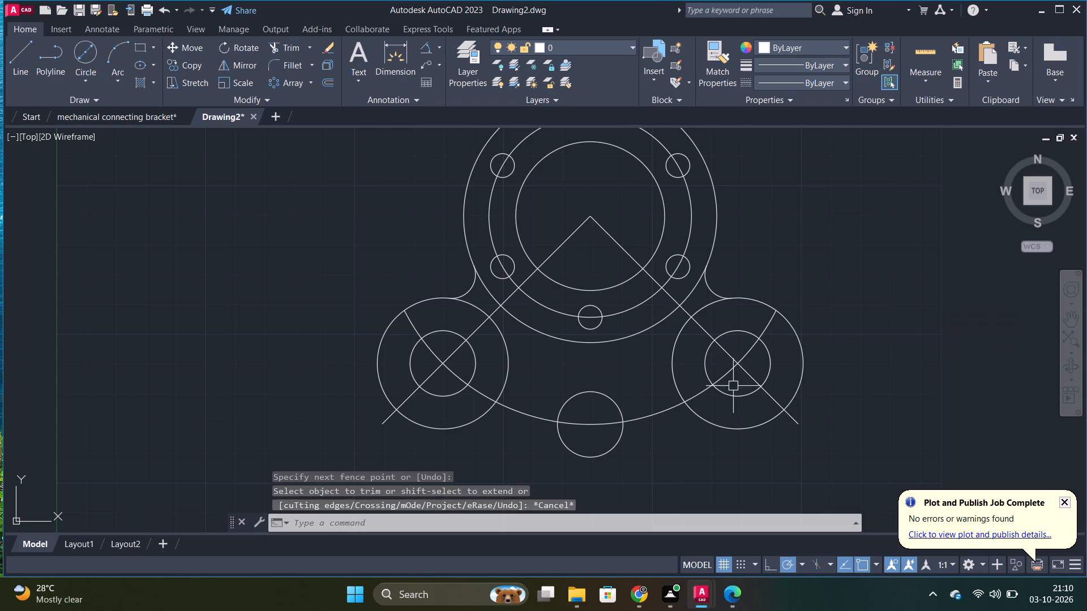
Offset the radius 70 arc outward through the point where the lower-right diagonal line crosses the boss's outer circle.
left_click(669, 406)
key("o")
key("Return")
key("Return")
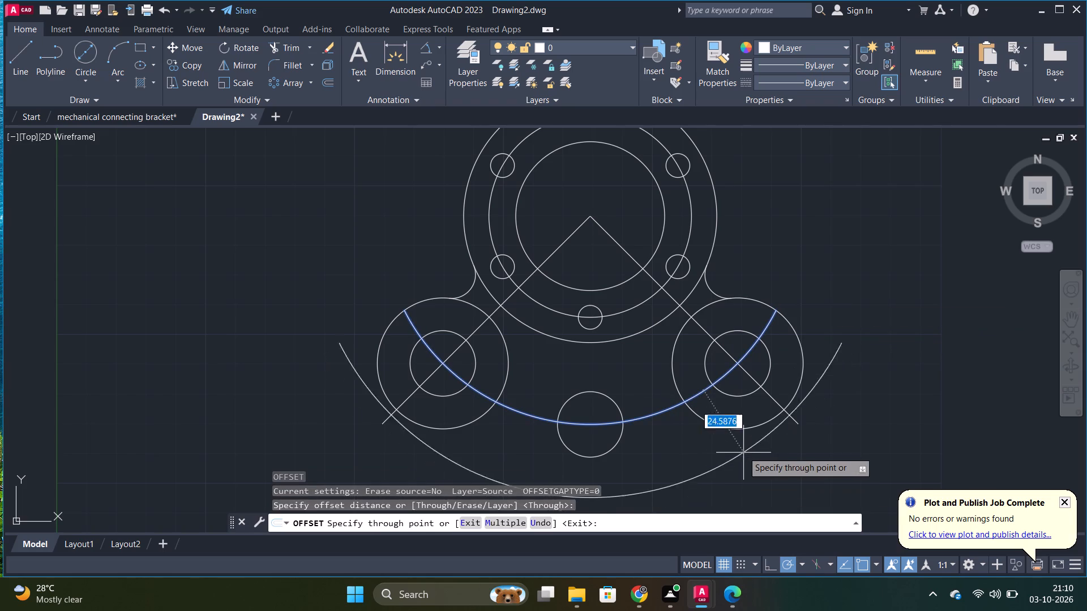
left_click(784, 412)
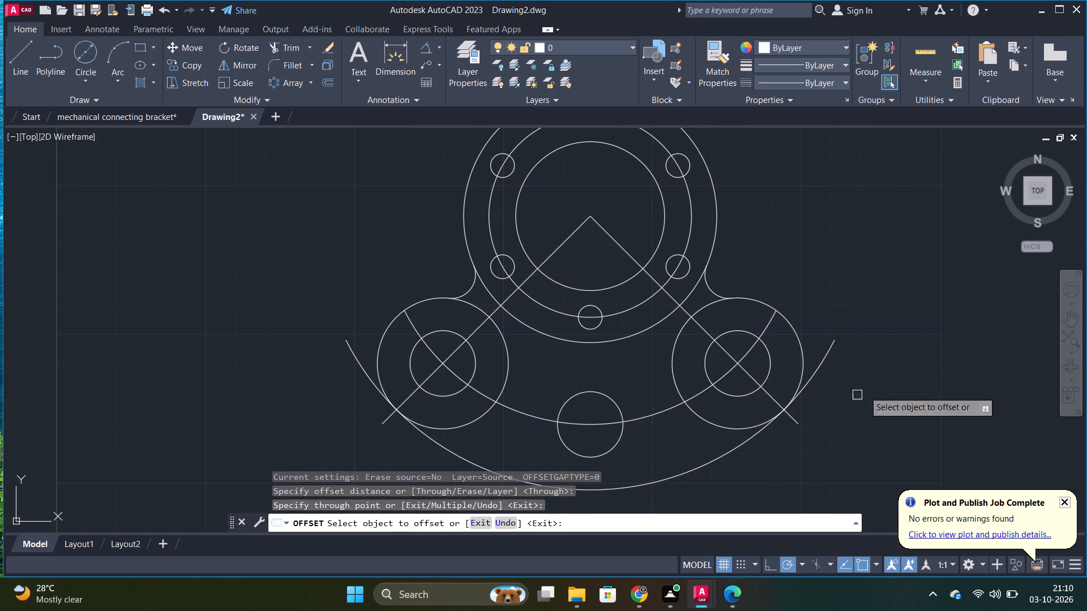
key("Escape")
Trim the offset arc's overhanging ends and the inner portions of both lower bosses' outer circles to form one continuous outline.
type("TR")
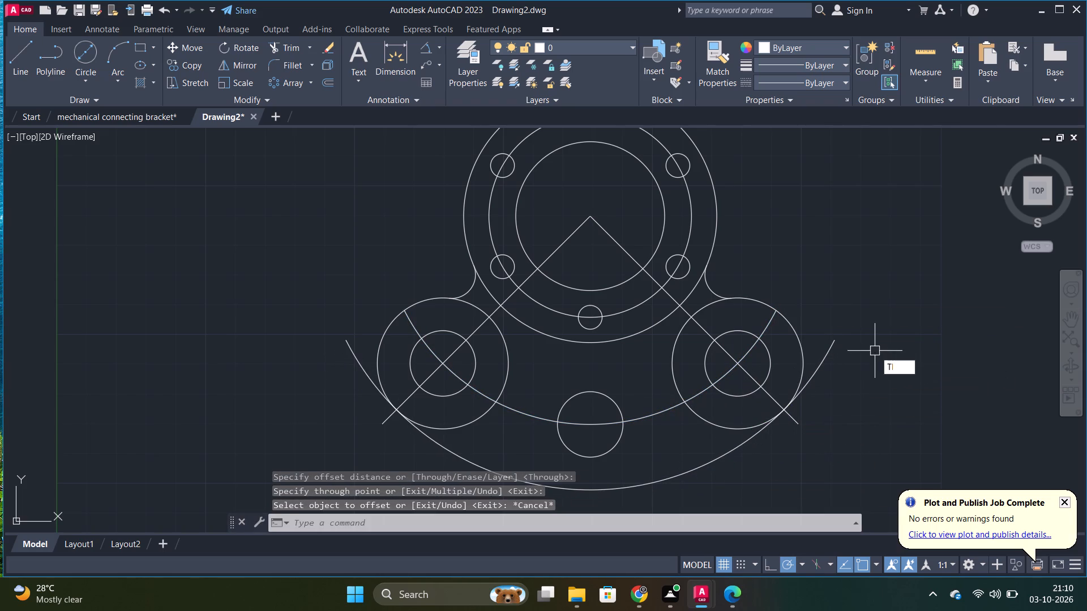
key("Return")
left_click(816, 367)
left_click(705, 420)
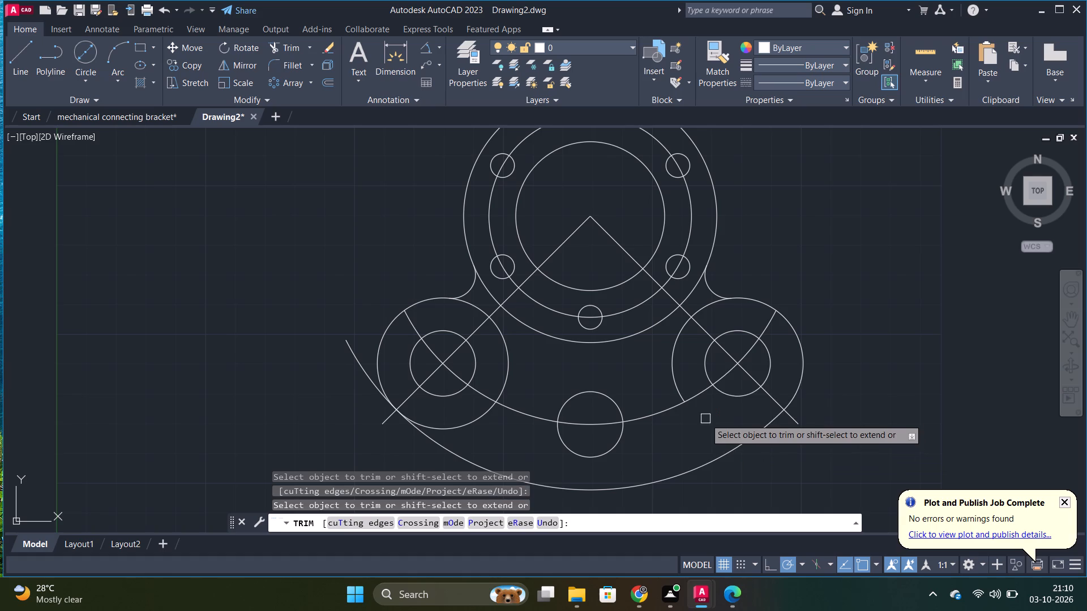
left_click(675, 350)
left_click(706, 306)
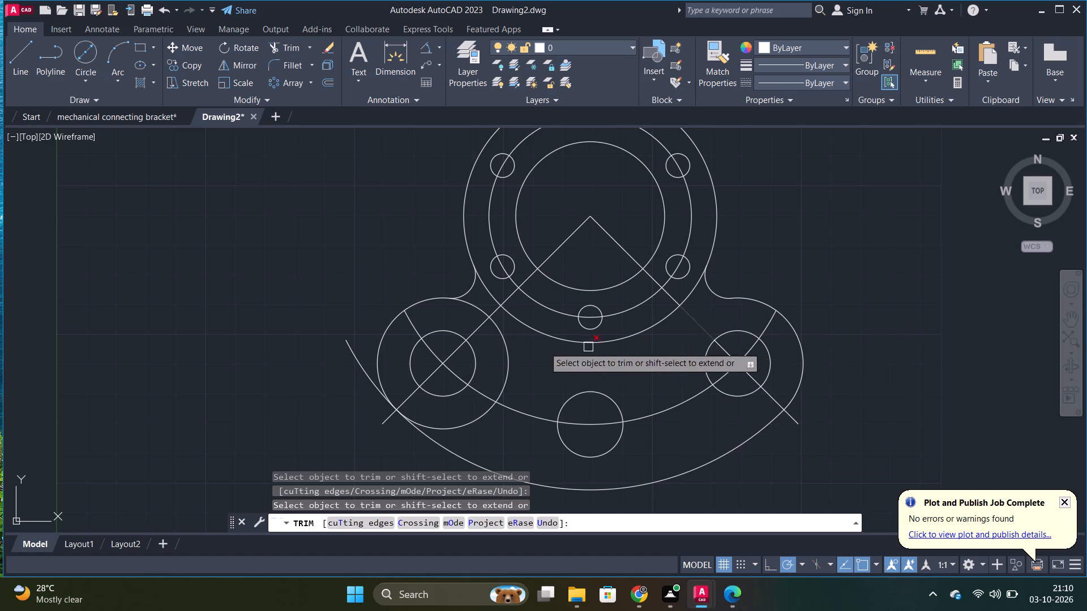
left_click(500, 345)
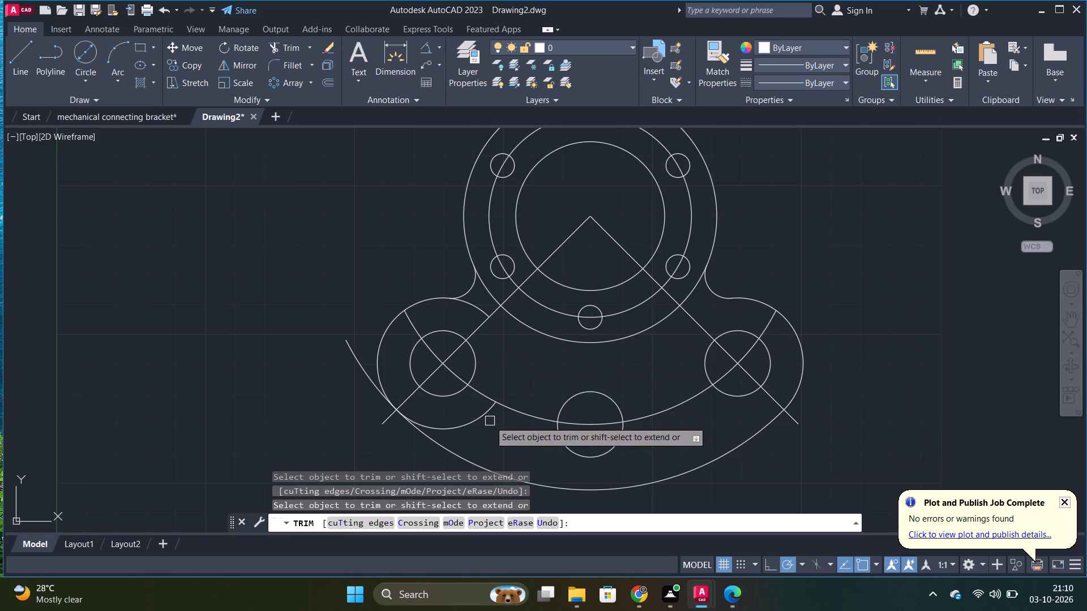
left_click(474, 420)
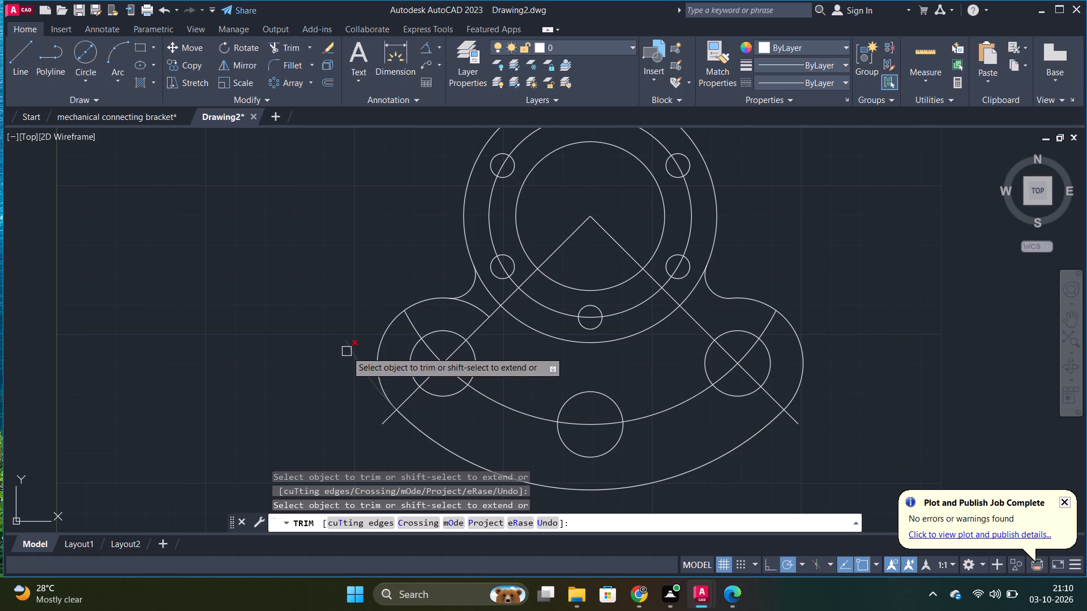
left_click(346, 351)
left_click(478, 305)
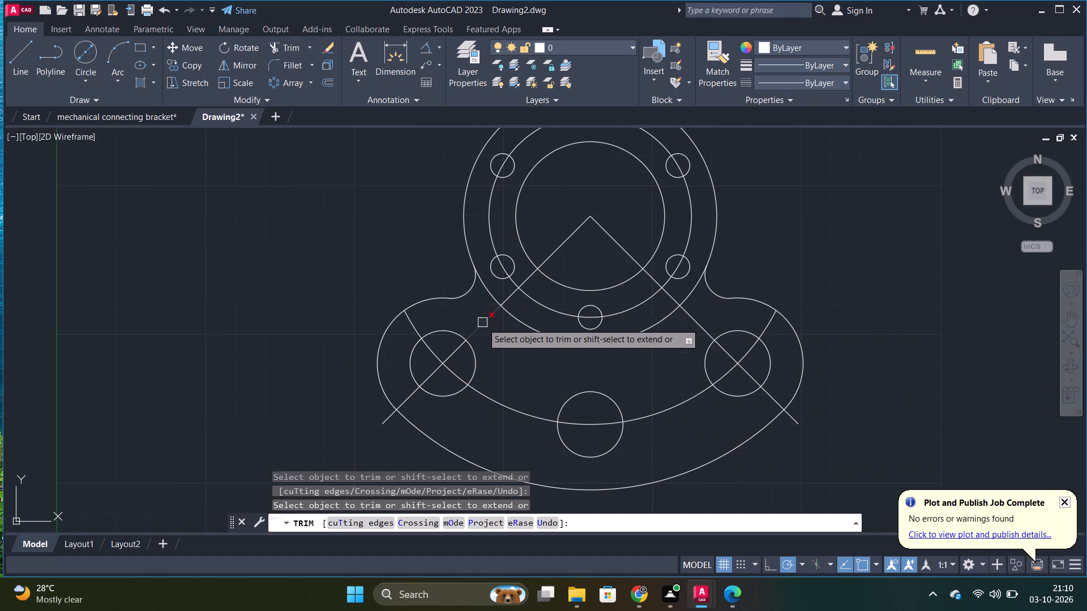
scroll(502, 312, "down", 2)
scroll(614, 276, "up", 1)
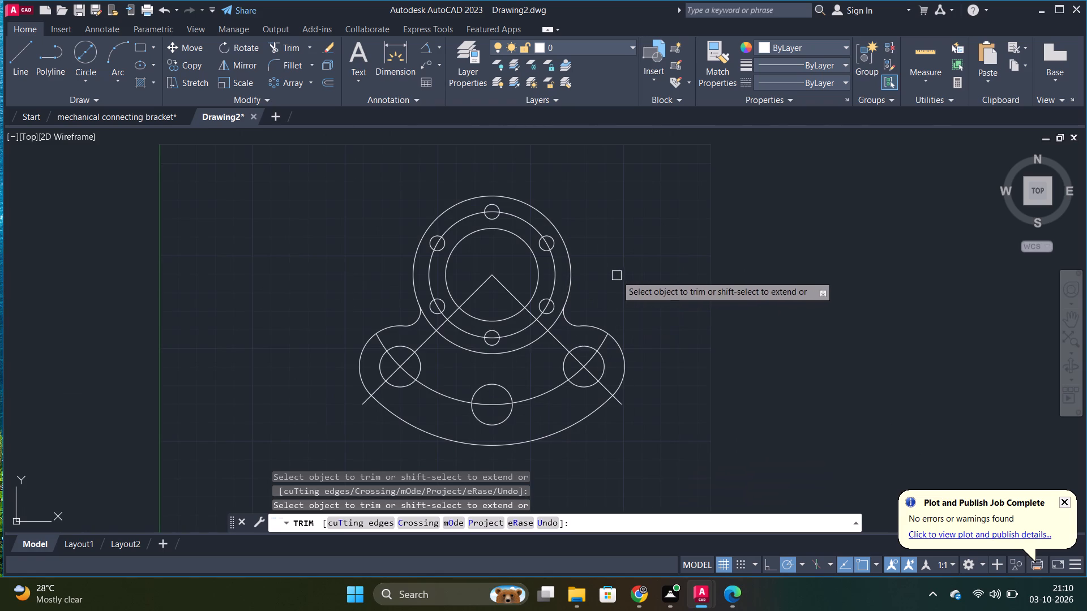
key("Escape")
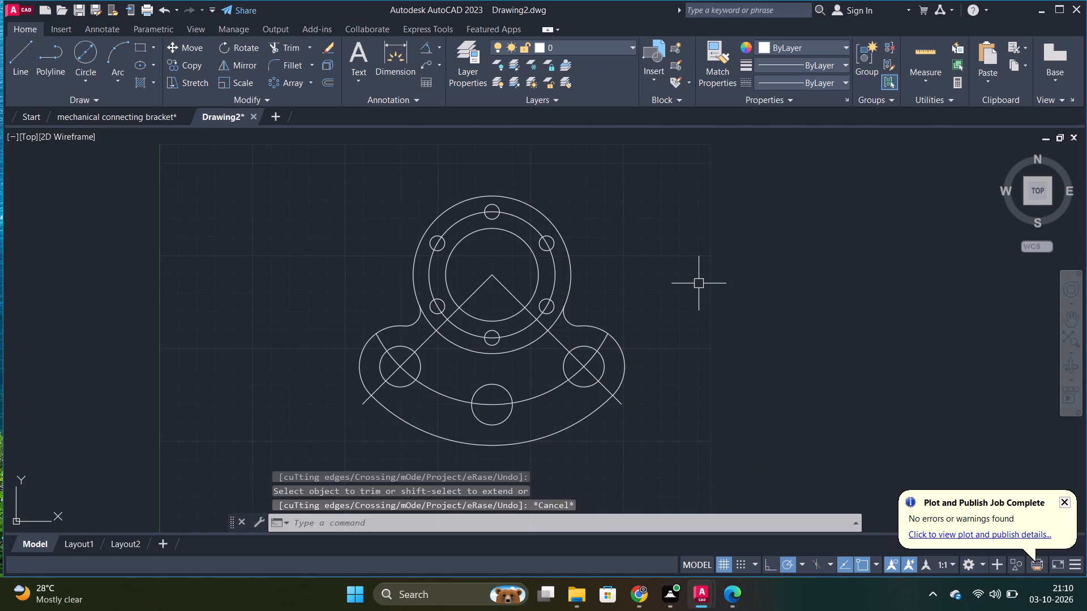
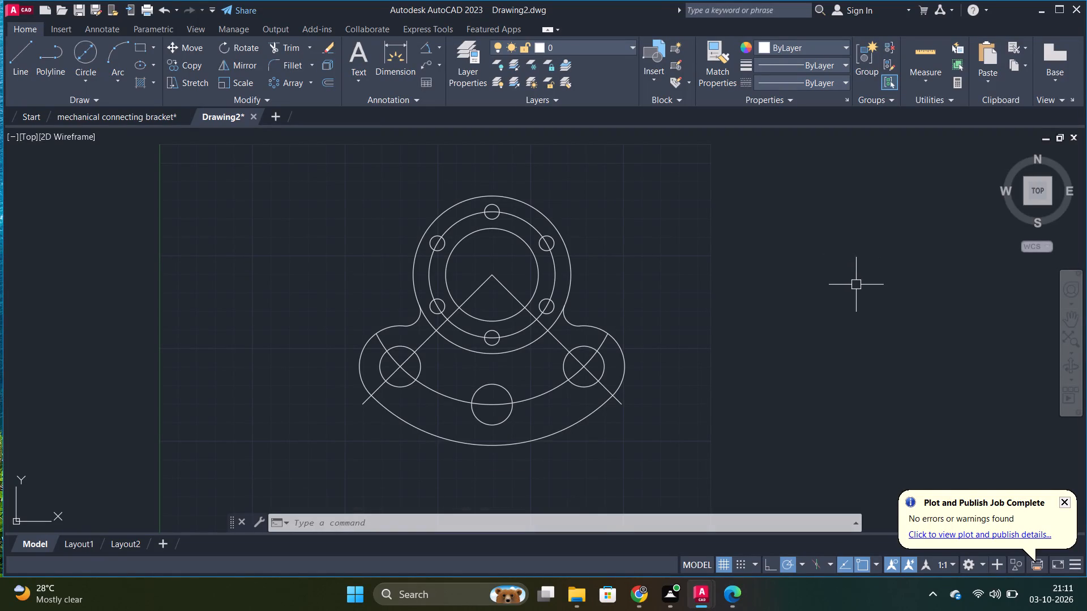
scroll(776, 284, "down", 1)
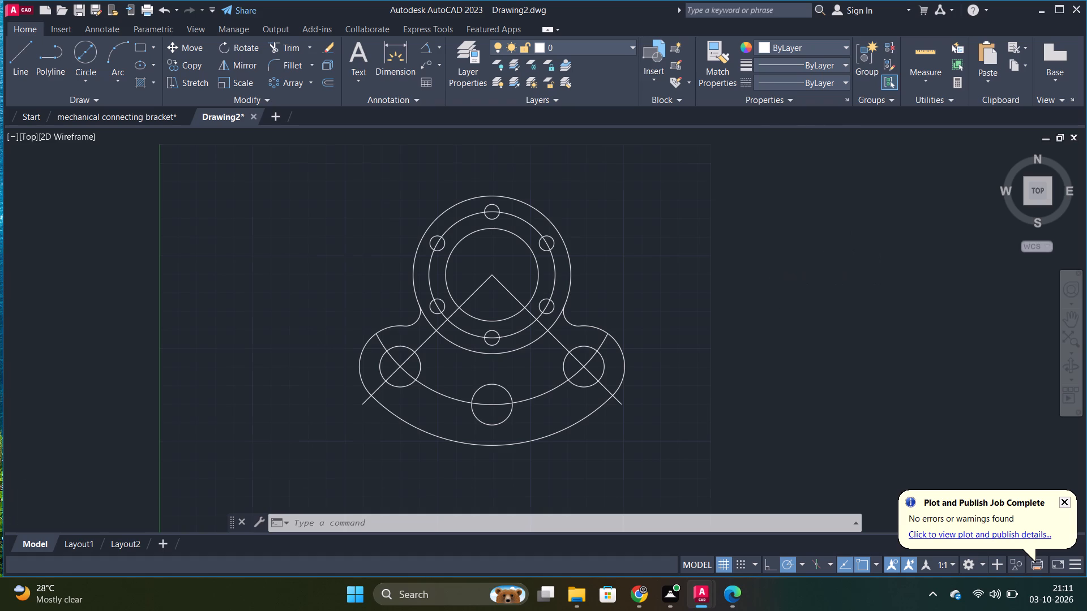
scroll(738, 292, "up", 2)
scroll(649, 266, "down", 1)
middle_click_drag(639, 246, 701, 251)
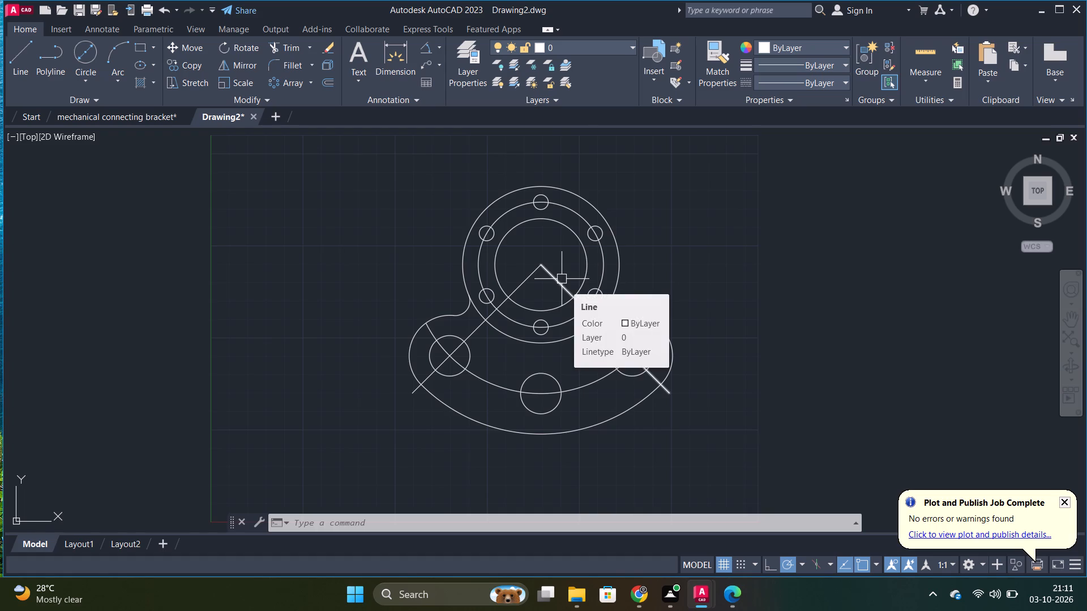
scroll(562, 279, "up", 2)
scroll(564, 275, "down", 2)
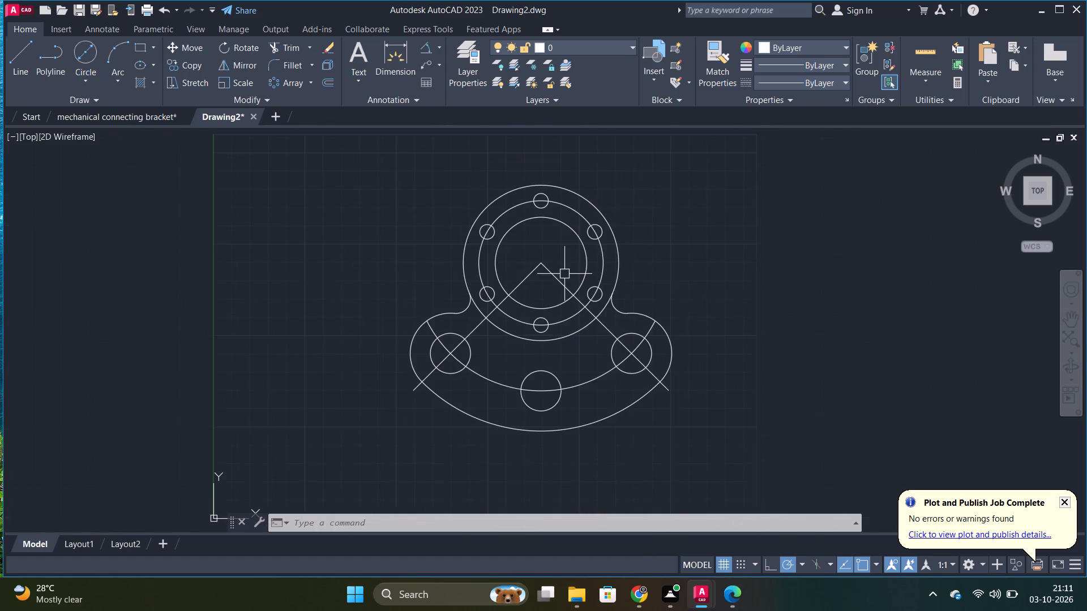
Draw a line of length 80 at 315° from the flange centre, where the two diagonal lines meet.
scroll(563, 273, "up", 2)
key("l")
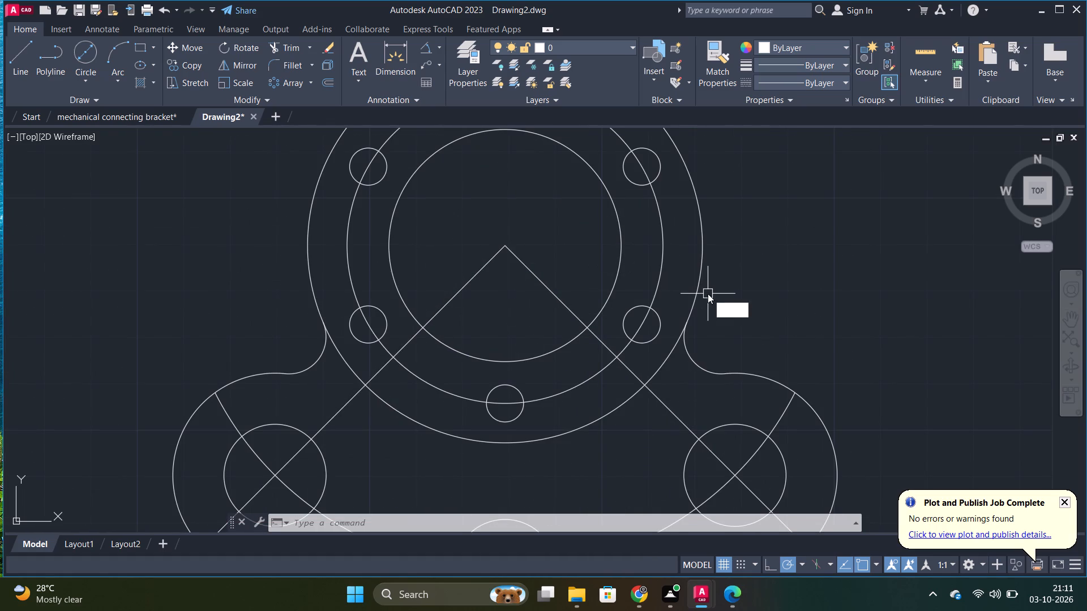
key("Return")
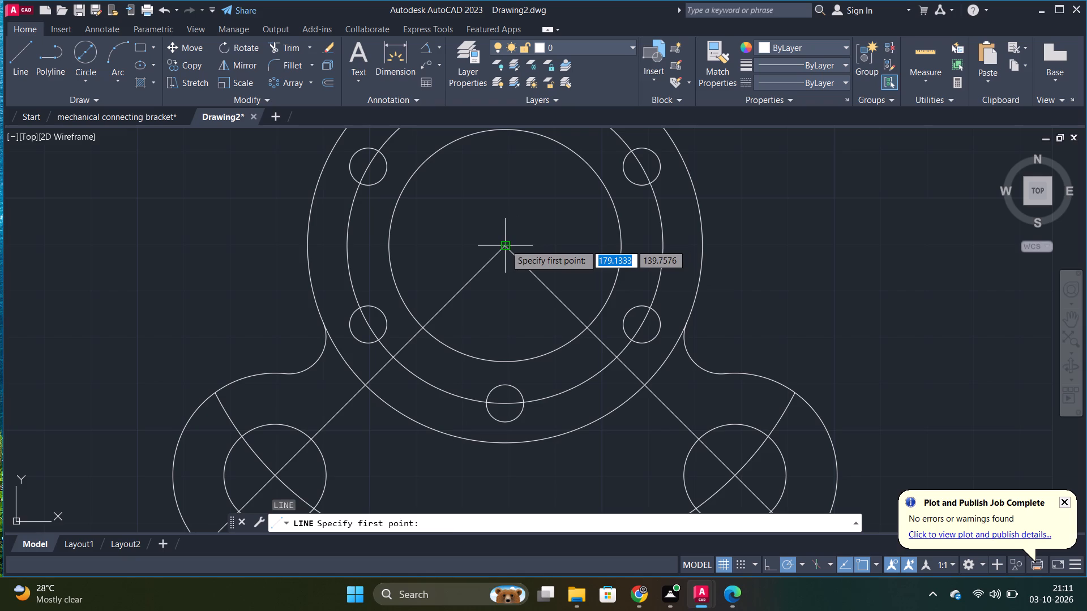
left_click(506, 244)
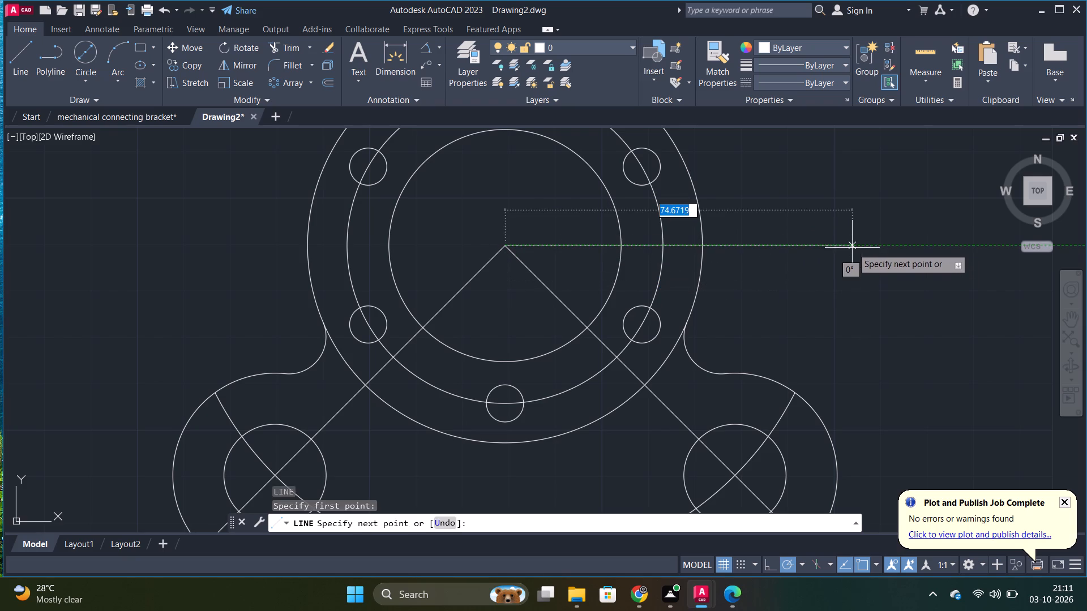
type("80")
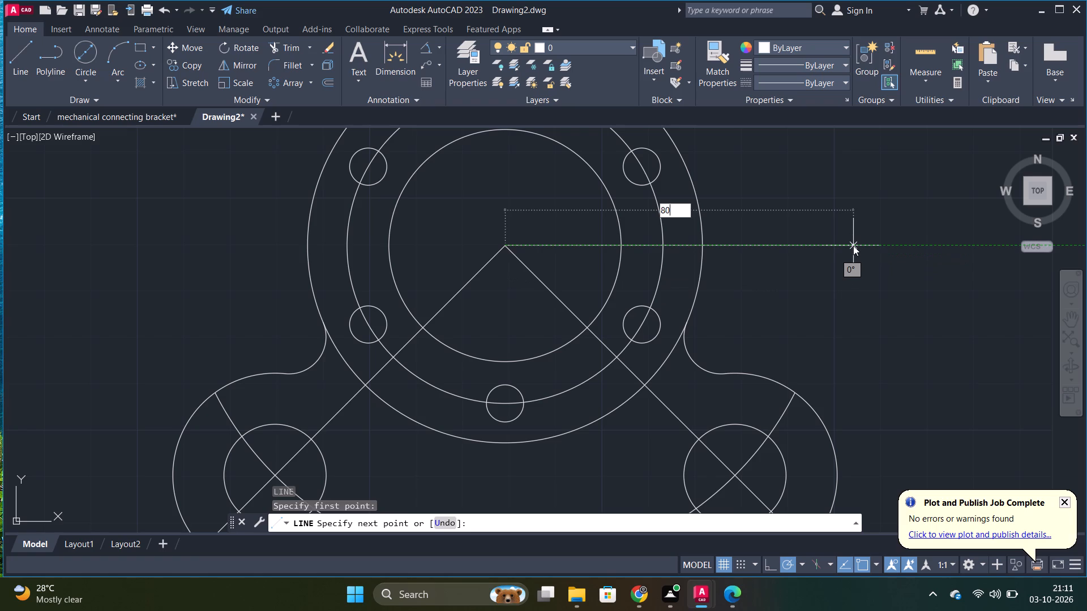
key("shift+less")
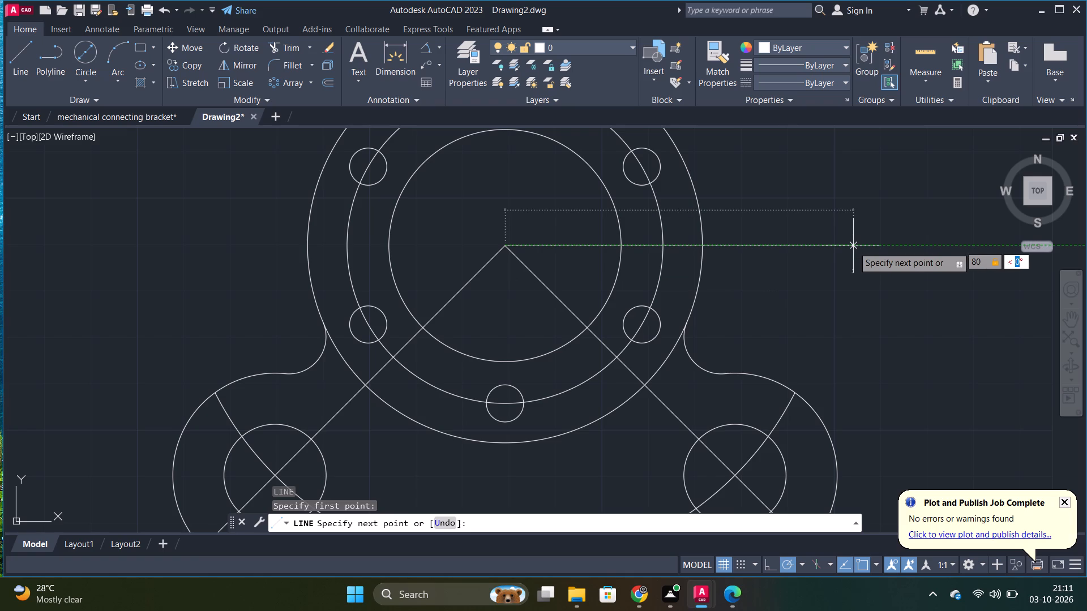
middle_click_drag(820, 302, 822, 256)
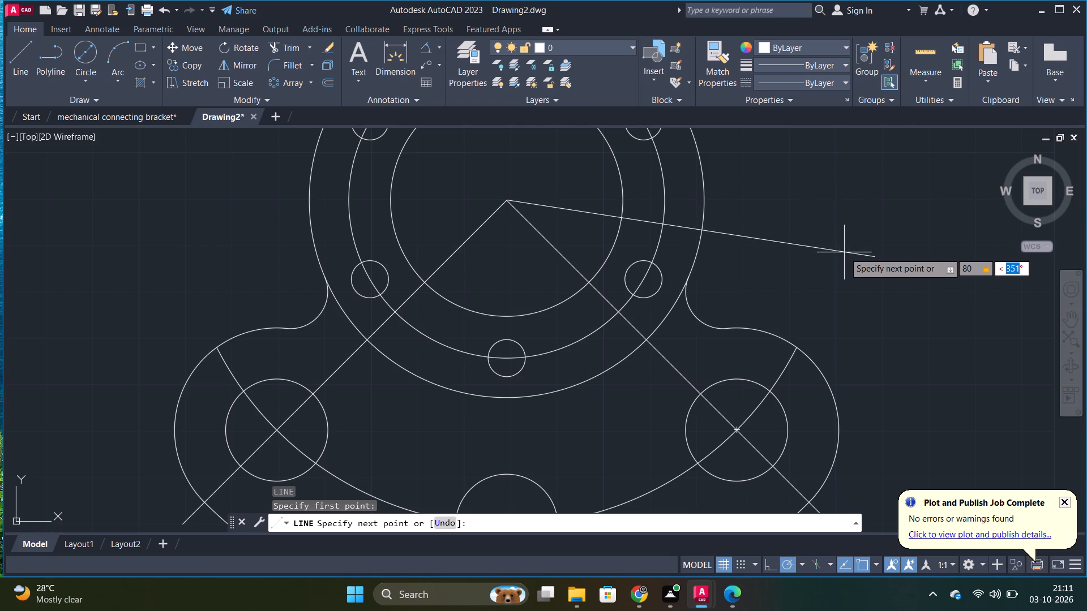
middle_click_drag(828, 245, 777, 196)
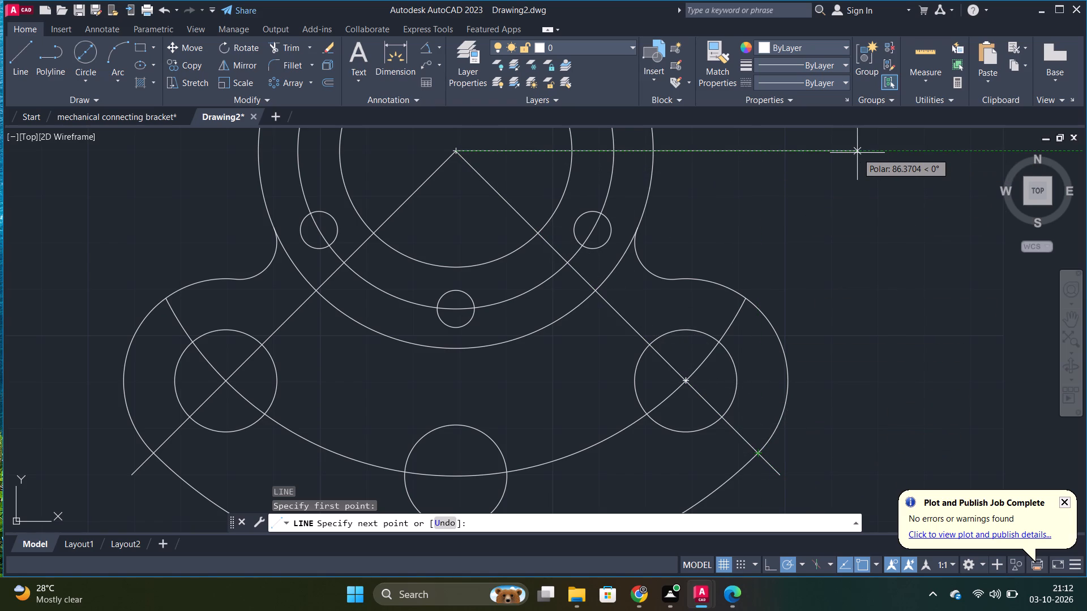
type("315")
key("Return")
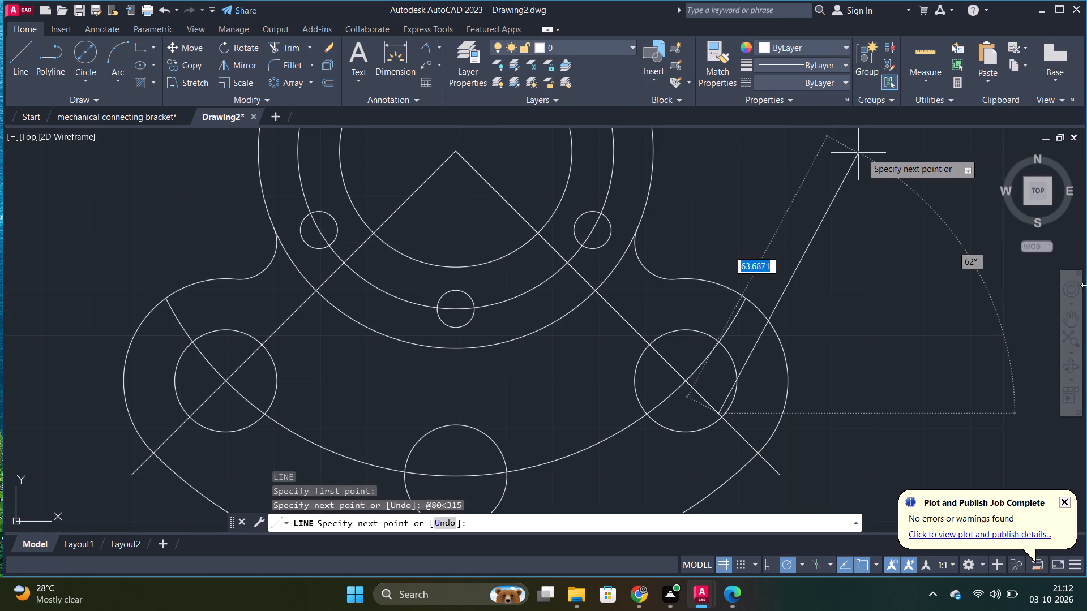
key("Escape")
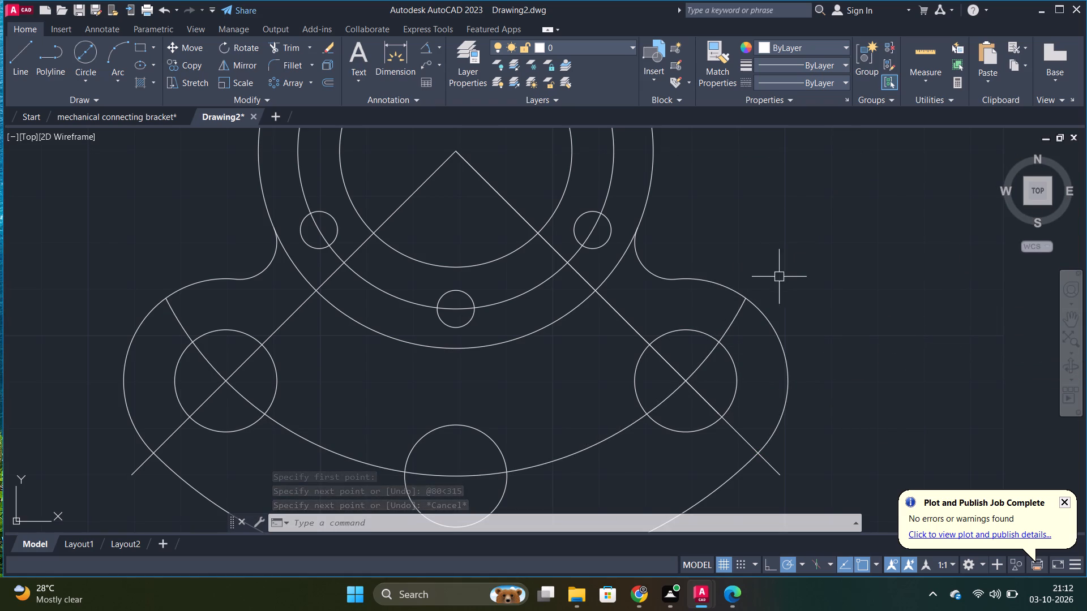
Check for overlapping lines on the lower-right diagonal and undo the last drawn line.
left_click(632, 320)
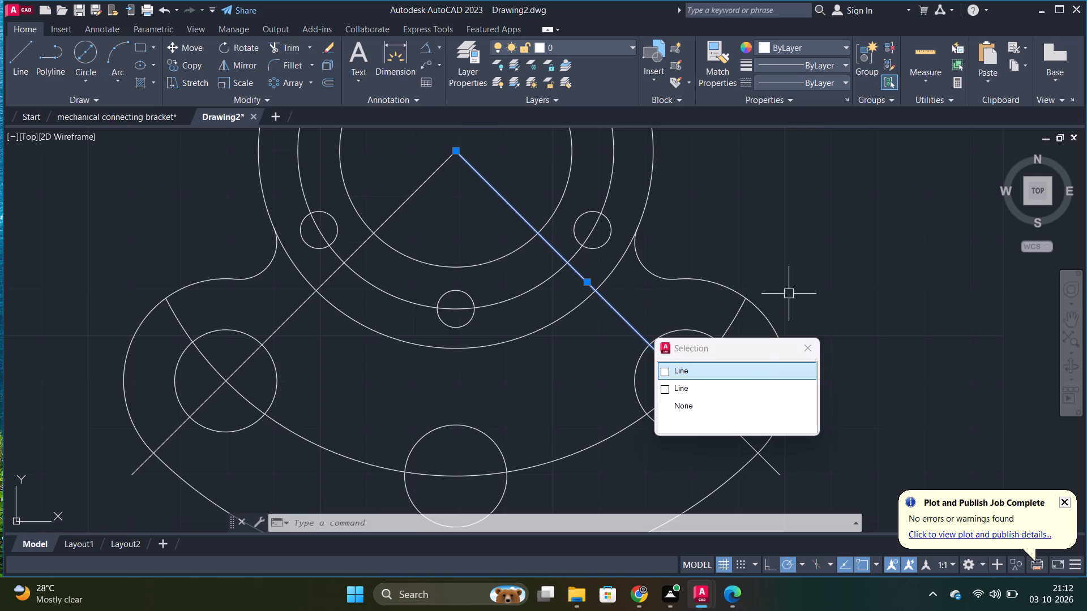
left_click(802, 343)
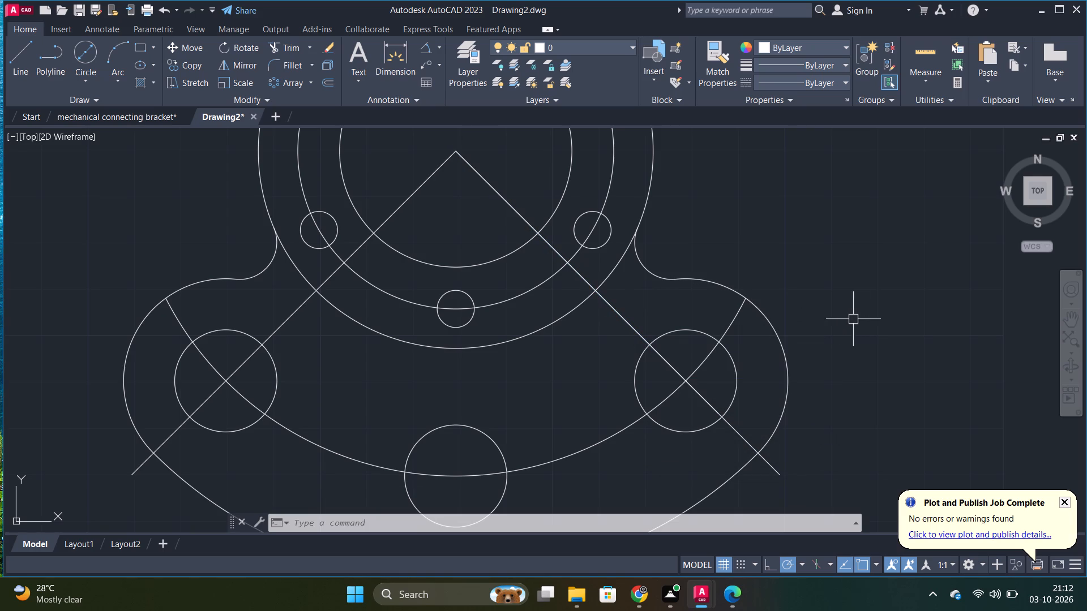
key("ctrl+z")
Select the entire flange drawing and erase it, leaving the model space empty.
scroll(851, 301, "down", 3)
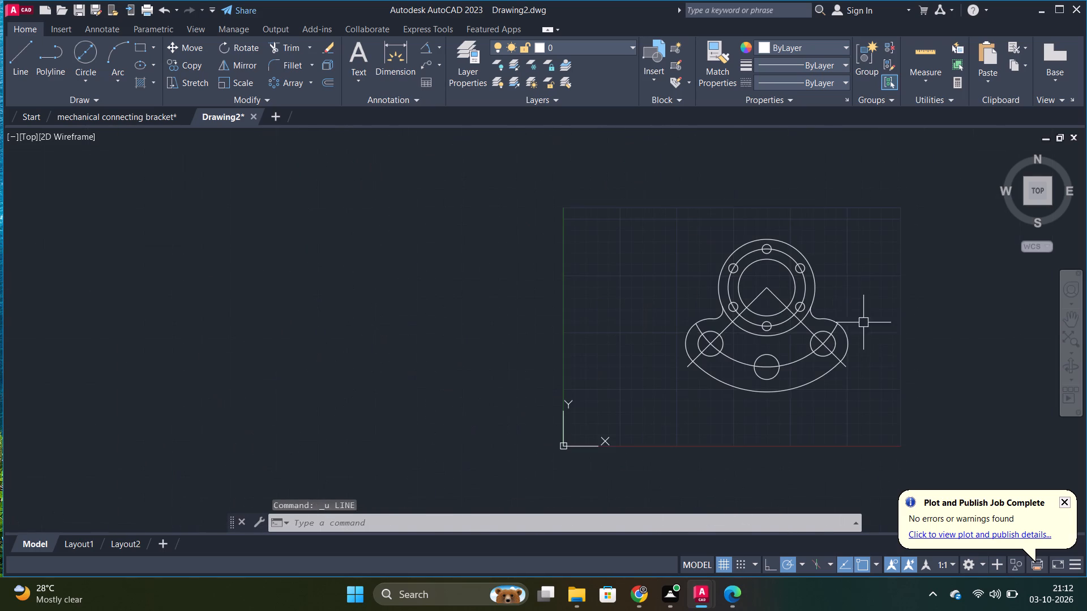
scroll(877, 333, "up", 2)
middle_click_drag(838, 316, 807, 307)
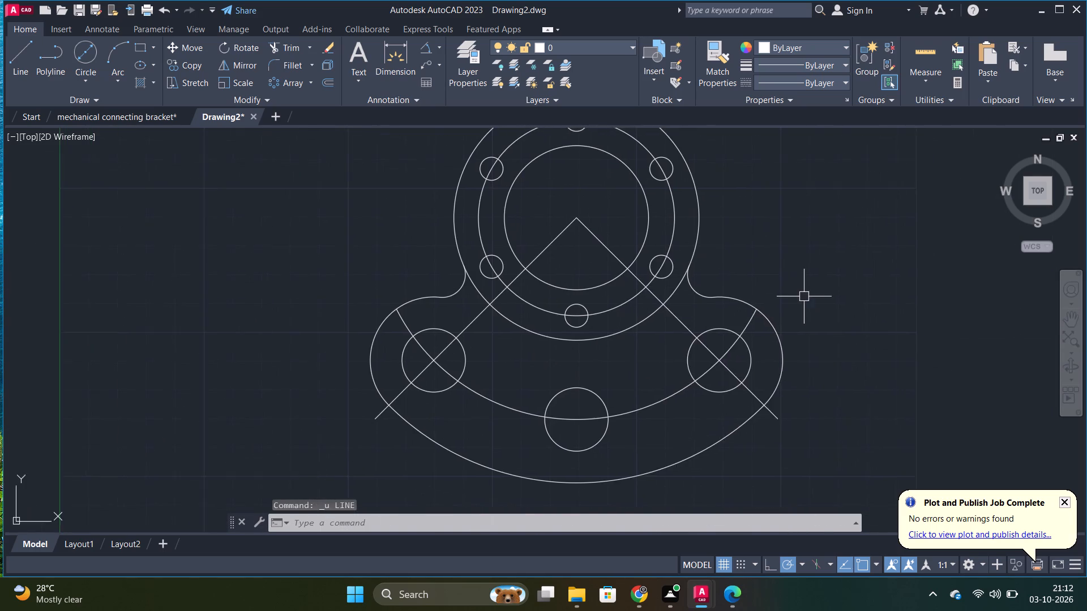
scroll(808, 296, "down", 2)
left_click_drag(851, 407, 826, 389)
left_click(545, 146)
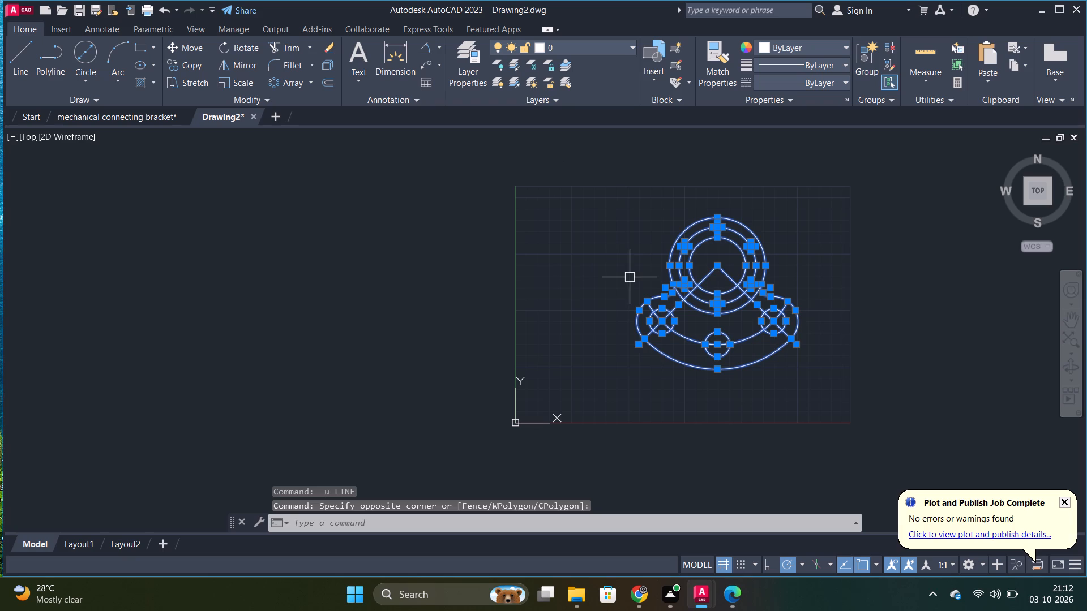
key("e")
key("Return")
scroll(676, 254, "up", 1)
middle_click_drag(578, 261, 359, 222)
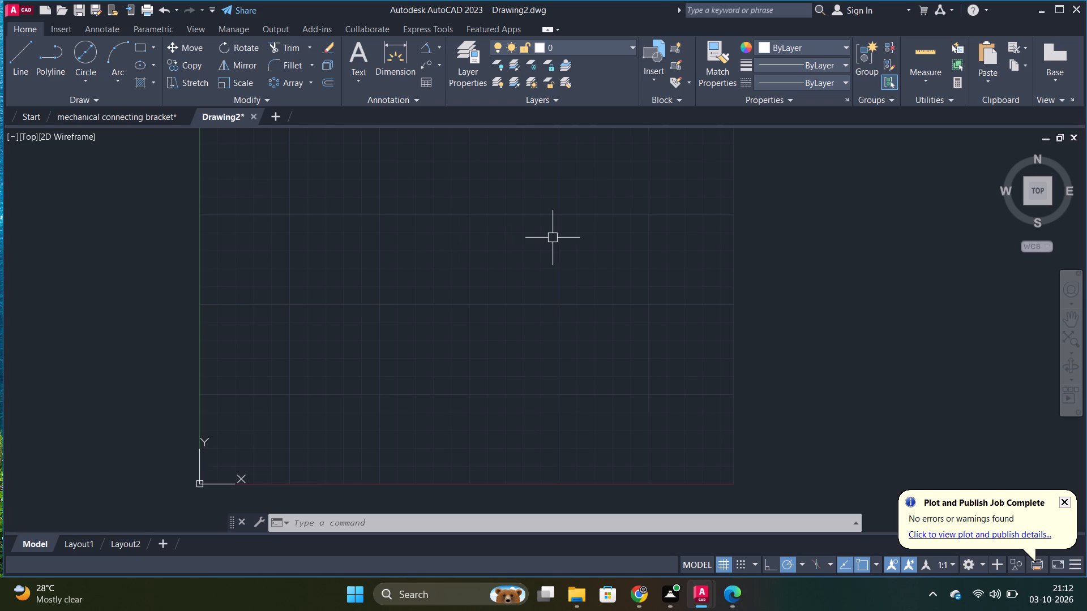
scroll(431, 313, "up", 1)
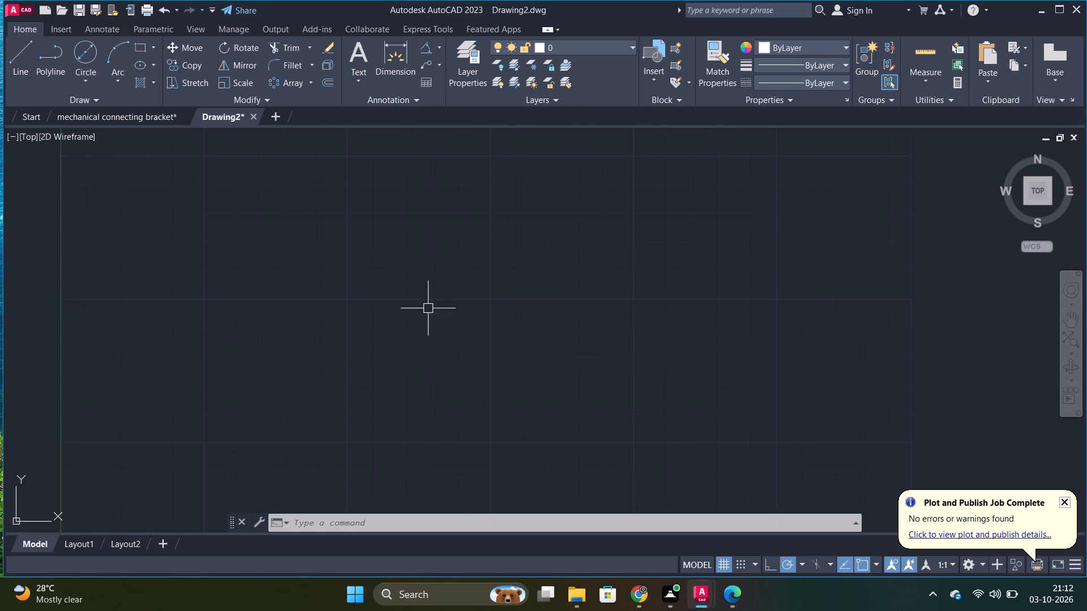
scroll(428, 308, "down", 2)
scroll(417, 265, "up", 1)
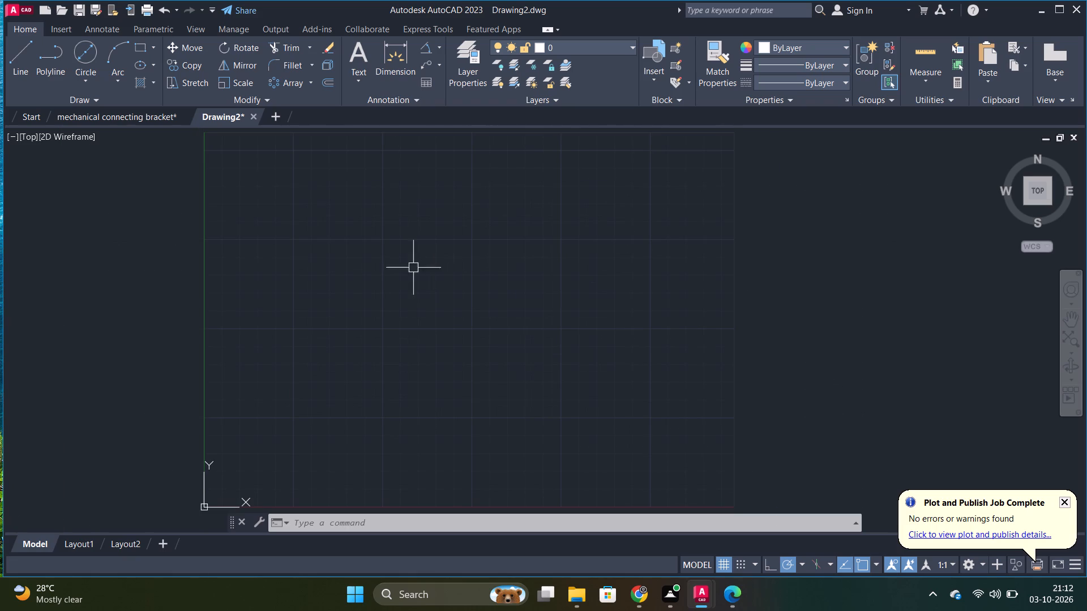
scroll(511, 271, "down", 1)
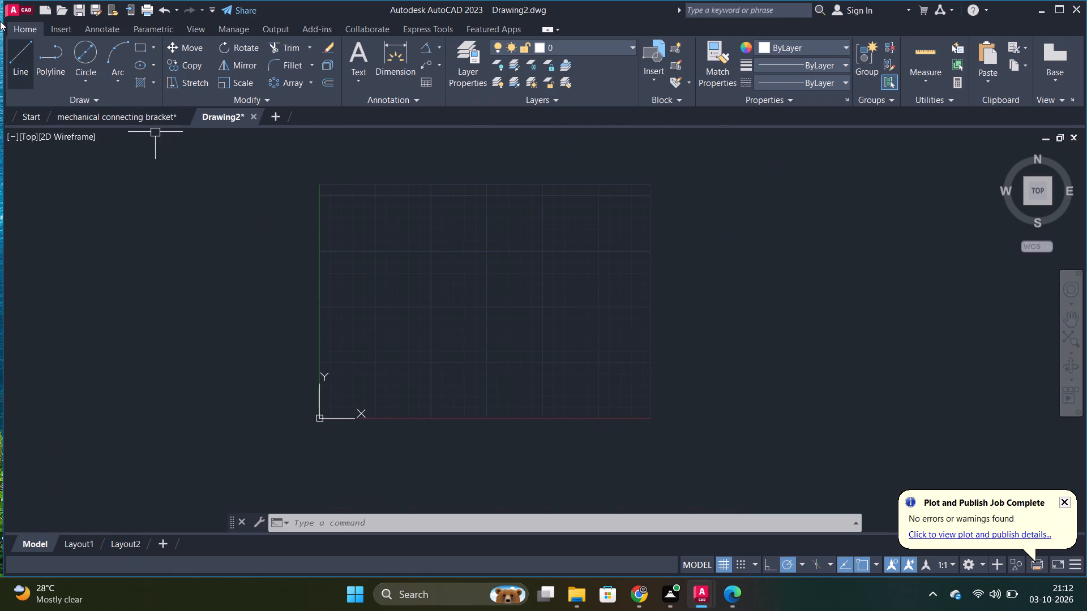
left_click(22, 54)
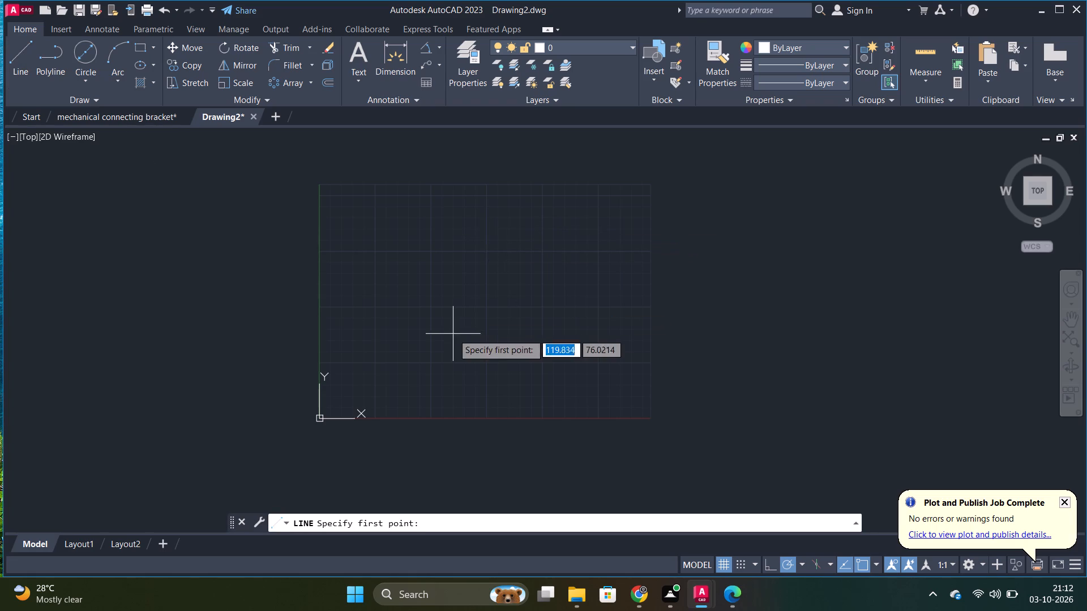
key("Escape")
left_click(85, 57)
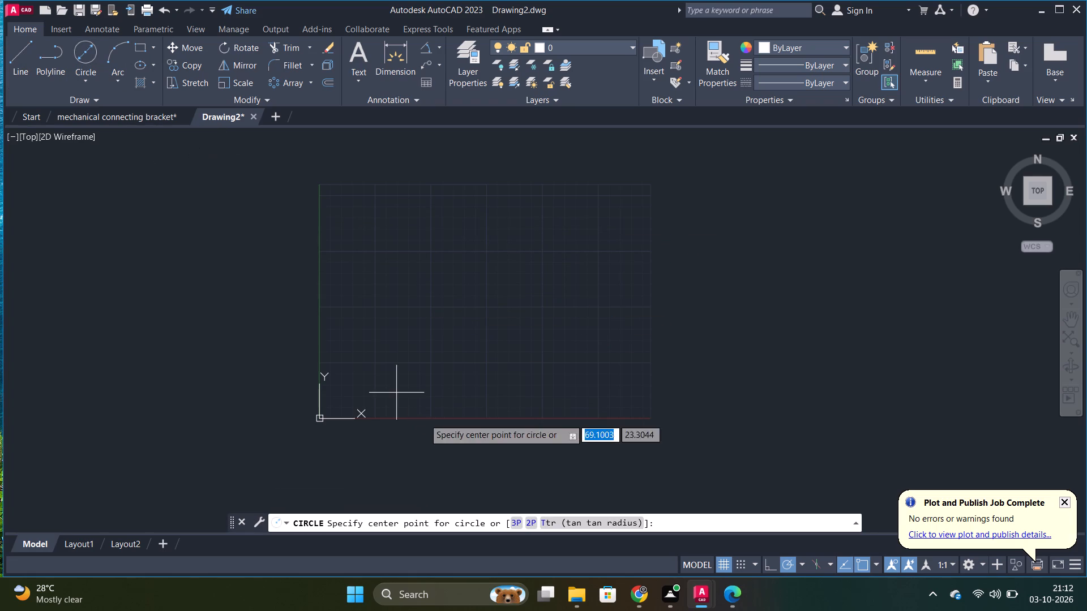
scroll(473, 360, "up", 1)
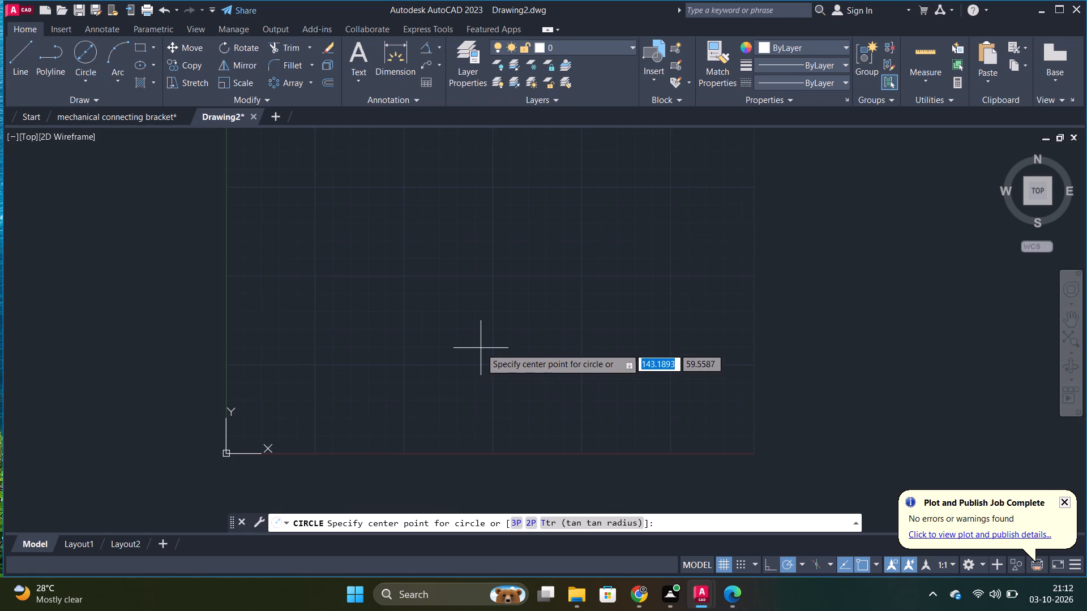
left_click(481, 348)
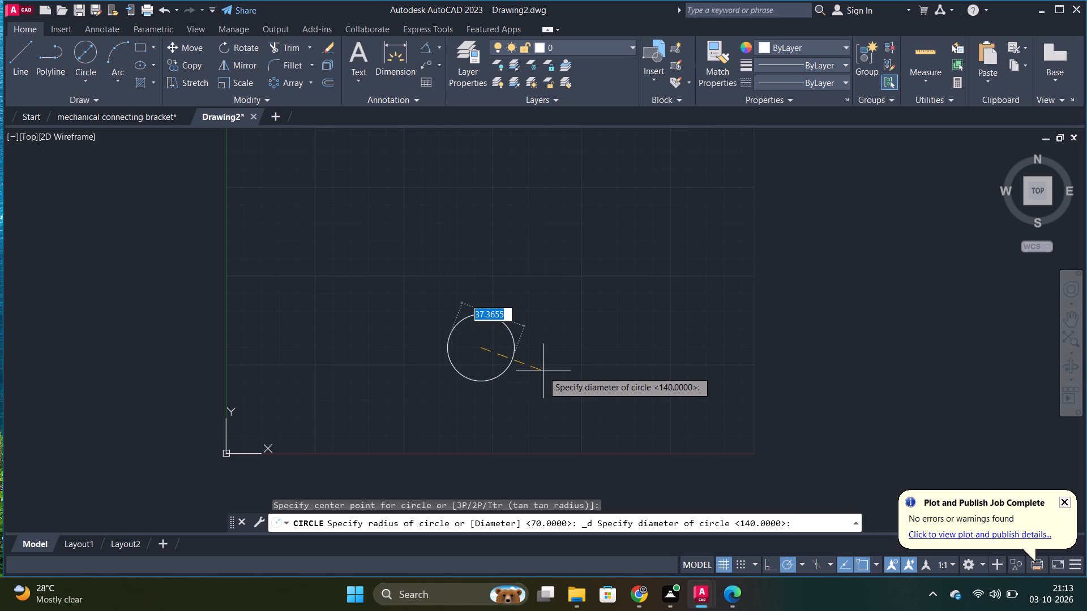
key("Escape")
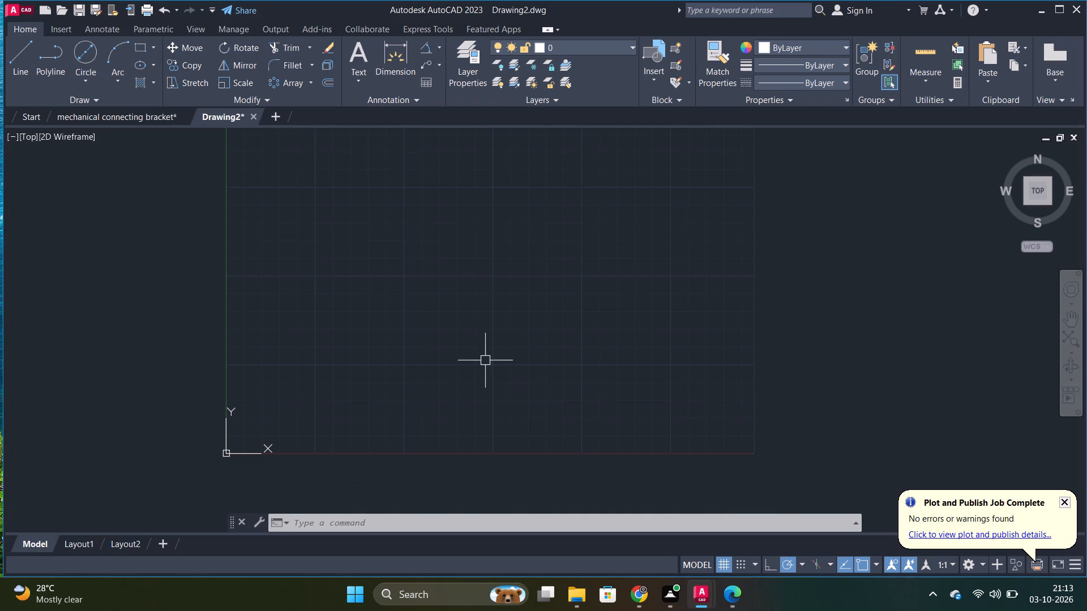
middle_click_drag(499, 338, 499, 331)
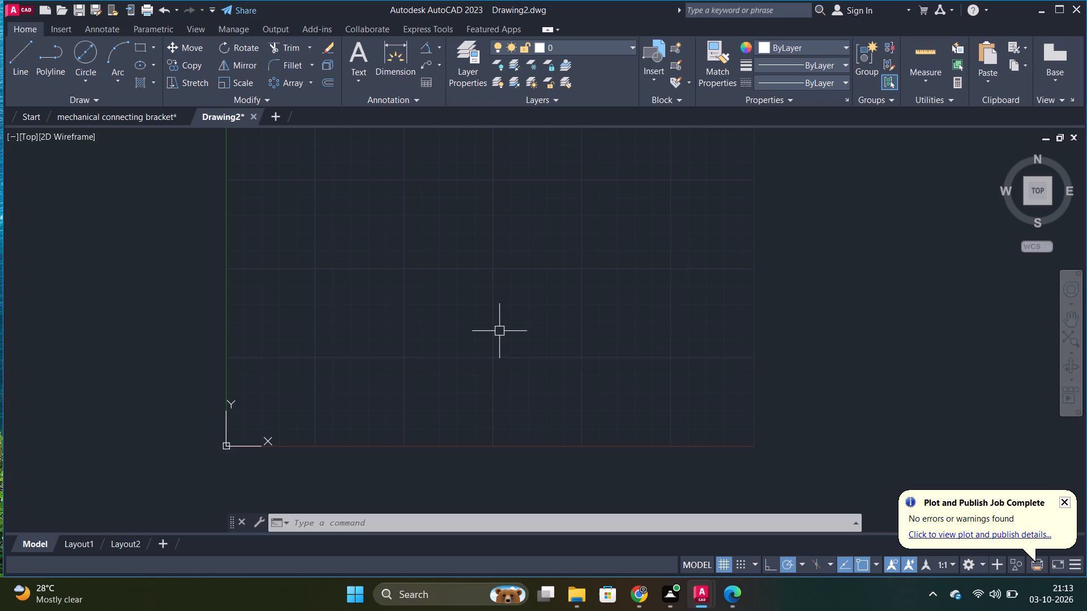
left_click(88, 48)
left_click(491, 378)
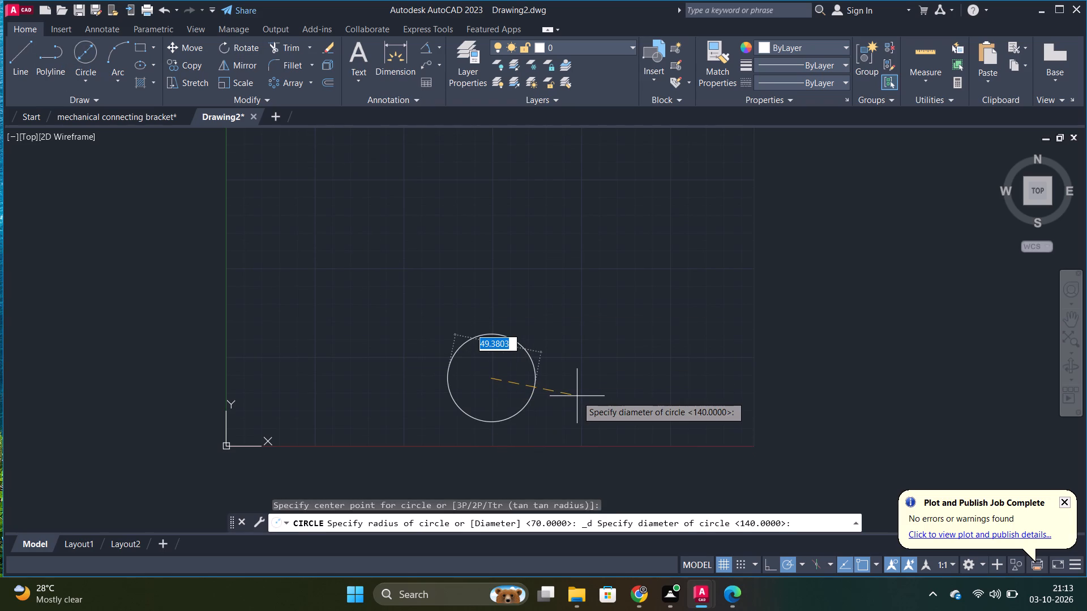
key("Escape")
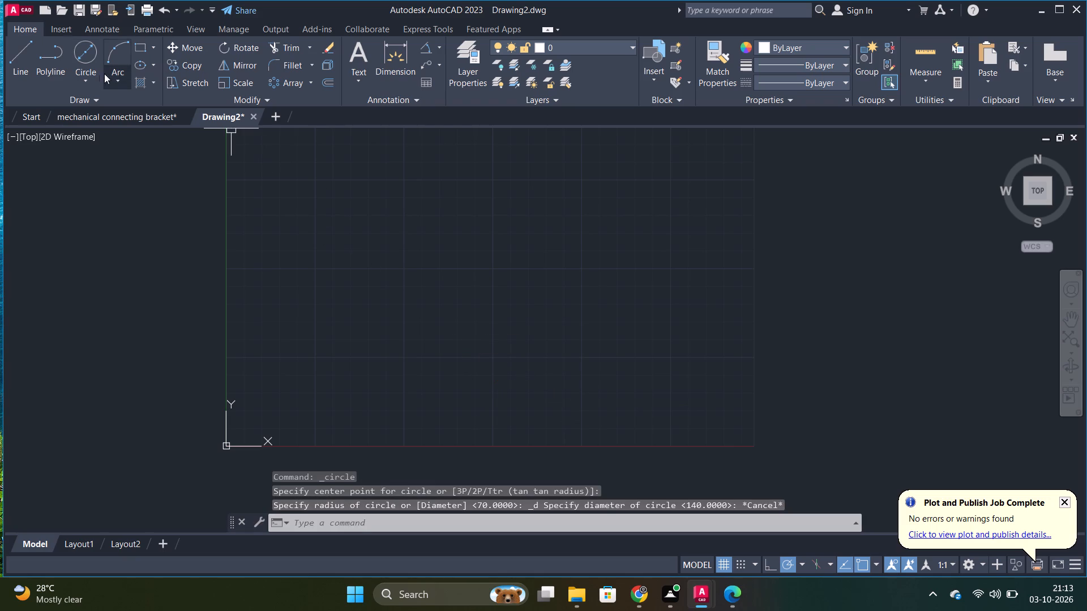
Draw a circle of radius 8 in the lower middle of the empty grid area using the Center, Radius method.
left_click(92, 82)
left_click(106, 96)
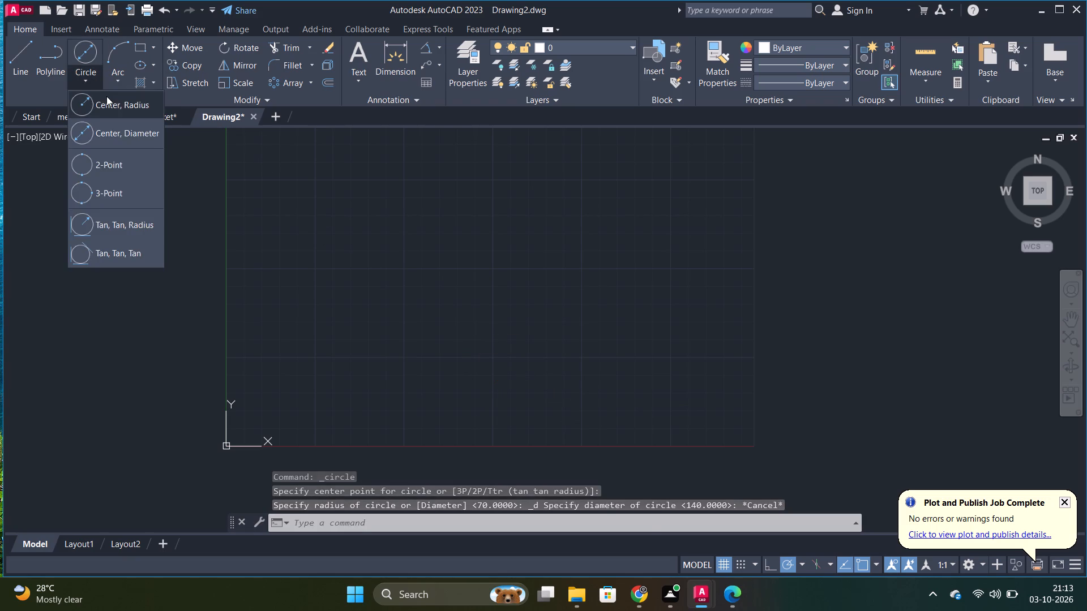
left_click(481, 343)
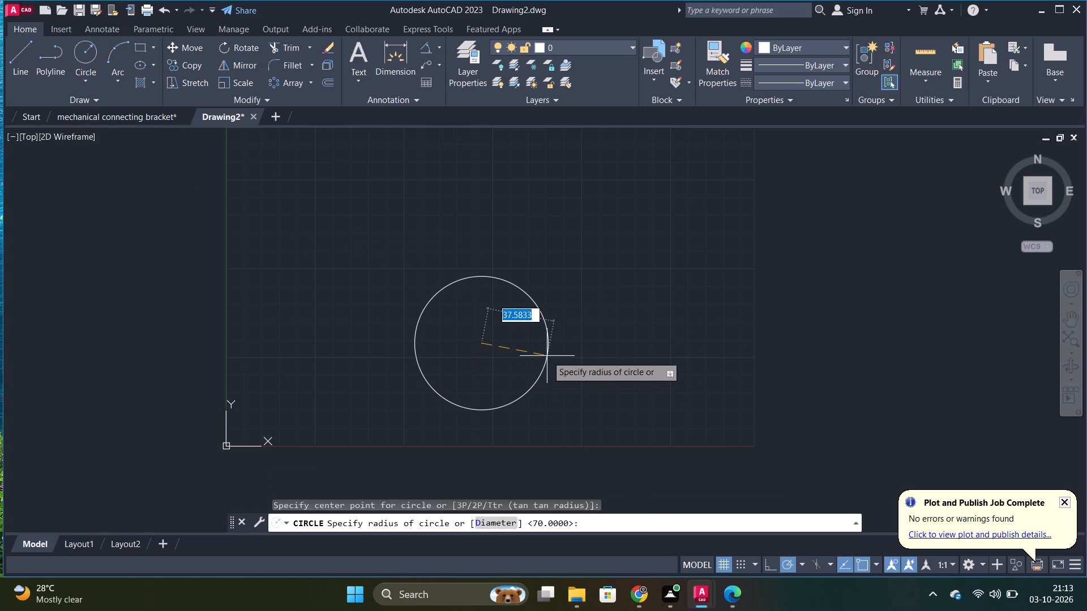
key("8")
key("Return")
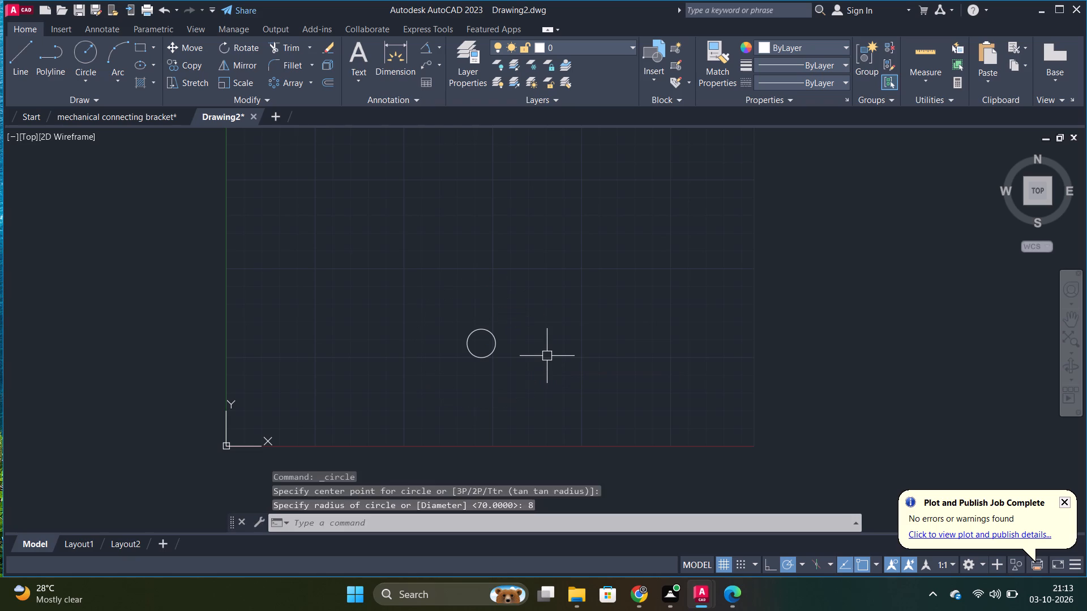
Draw a circle of radius 36 concentric with the radius 8 circle.
scroll(532, 347, "up", 2)
key("space")
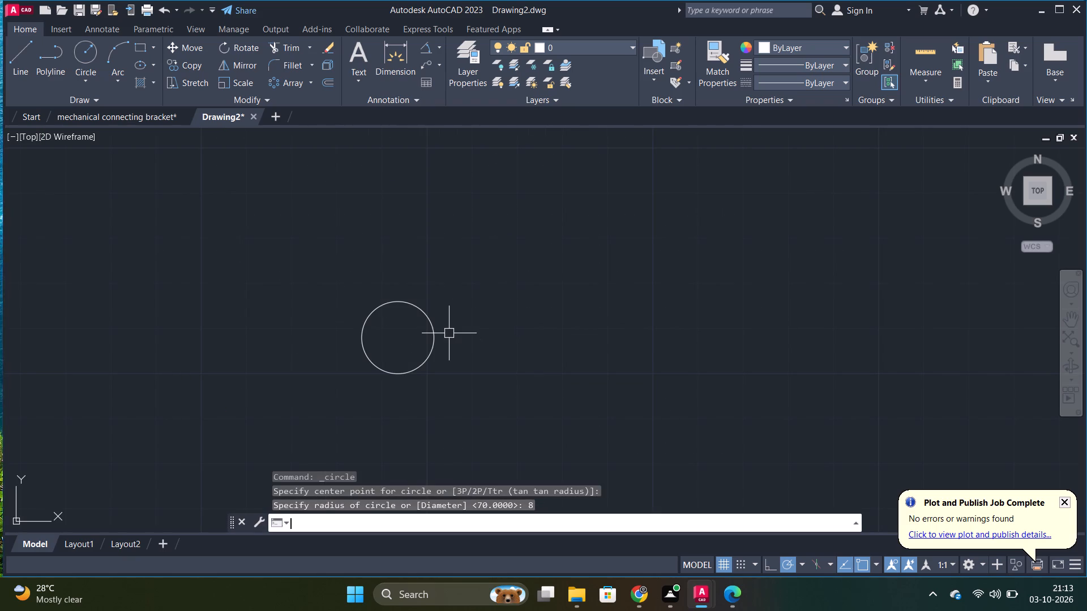
left_click(400, 335)
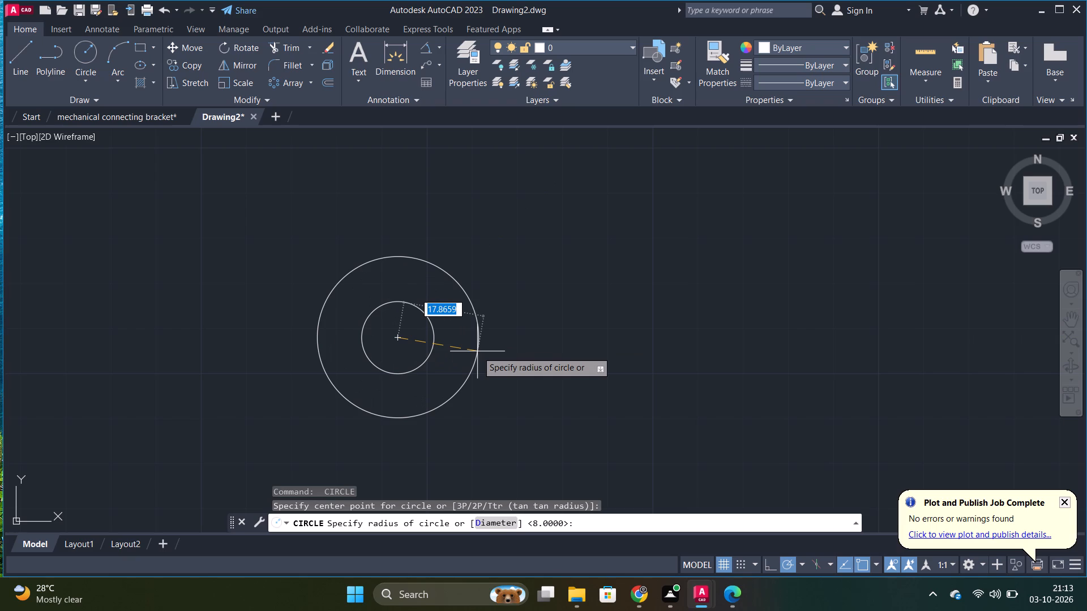
type("36")
key("Return")
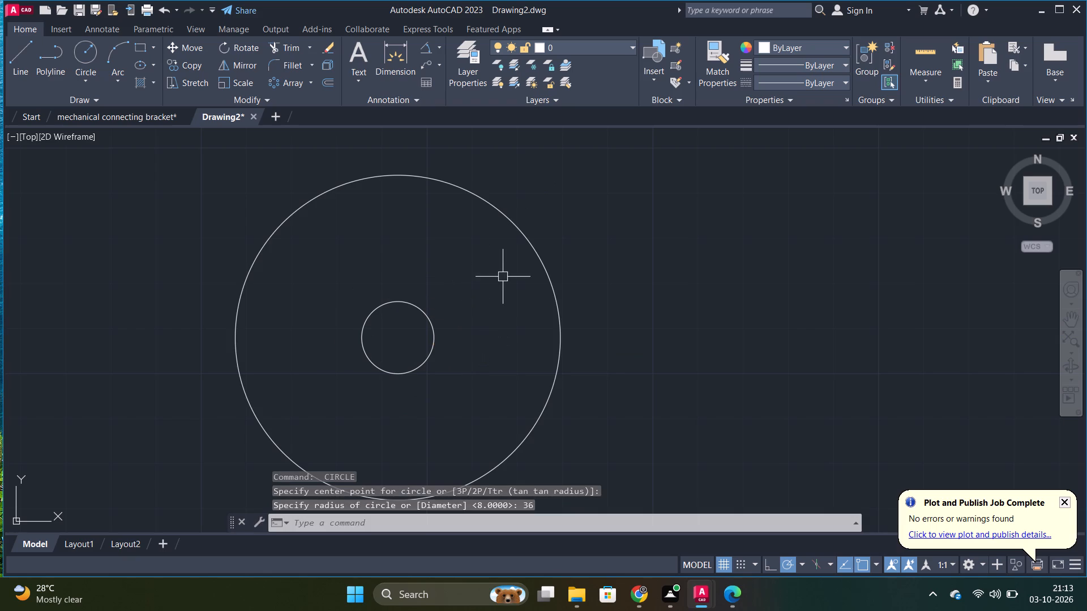
Undo the outer circle and redraw it with a radius of 36, concentric with the small inner circle.
key("ctrl+z")
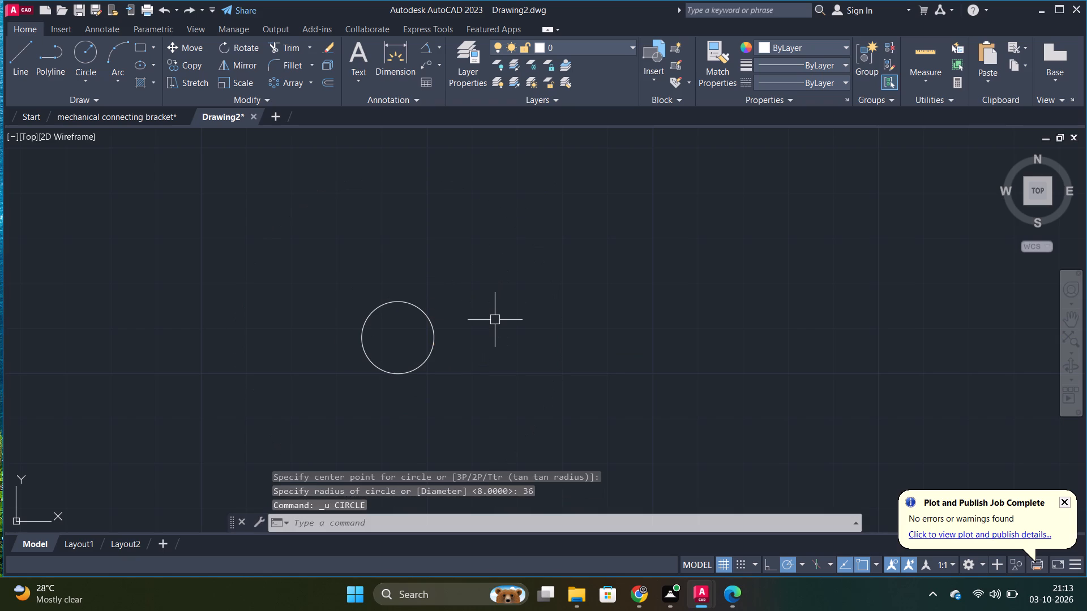
key("c")
key("Return")
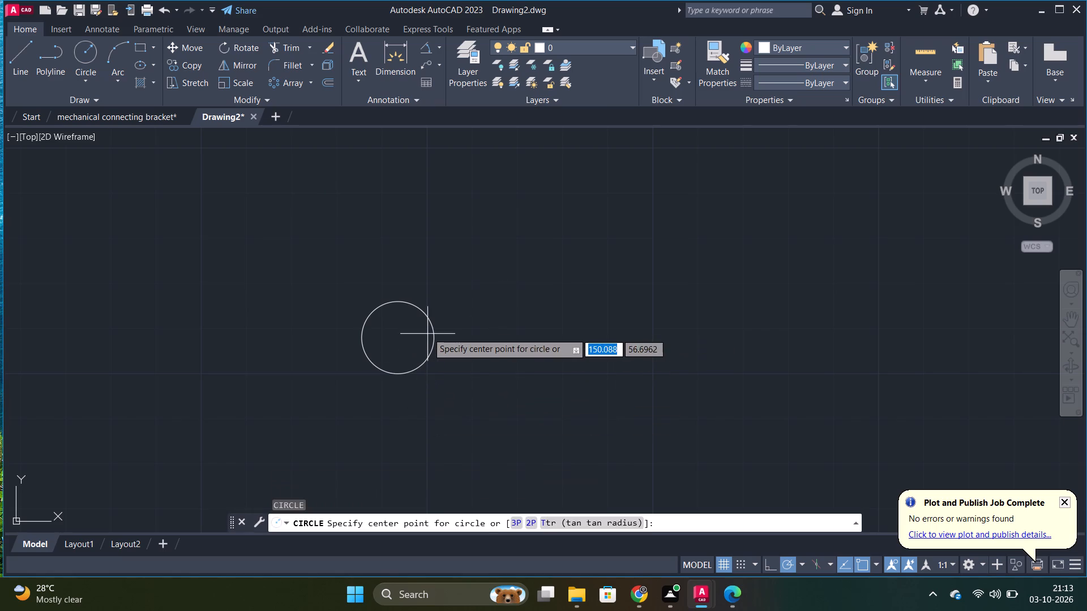
left_click(400, 338)
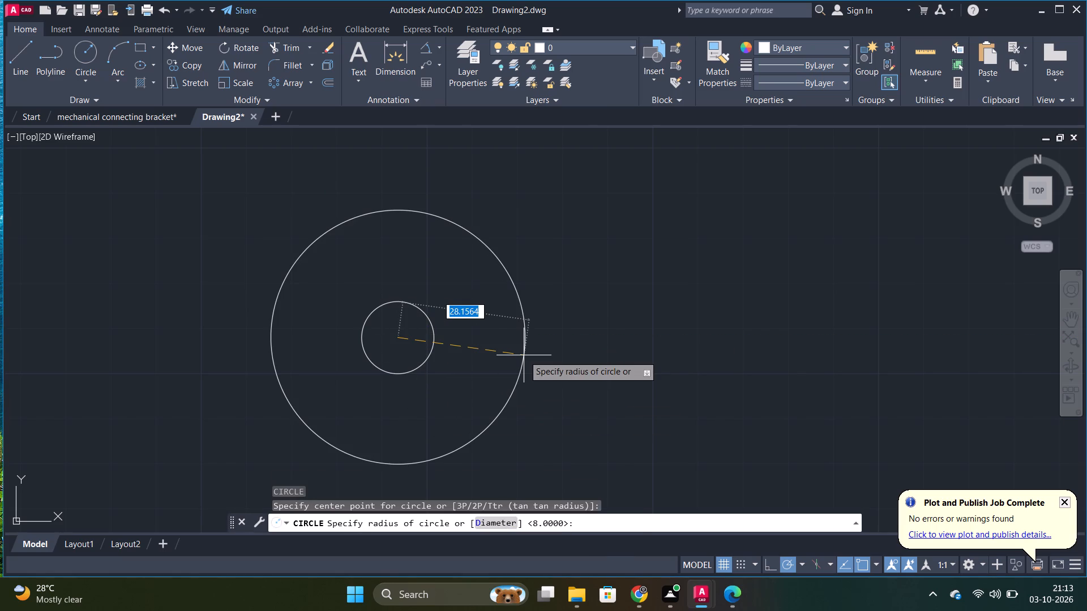
type("36")
key("Return")
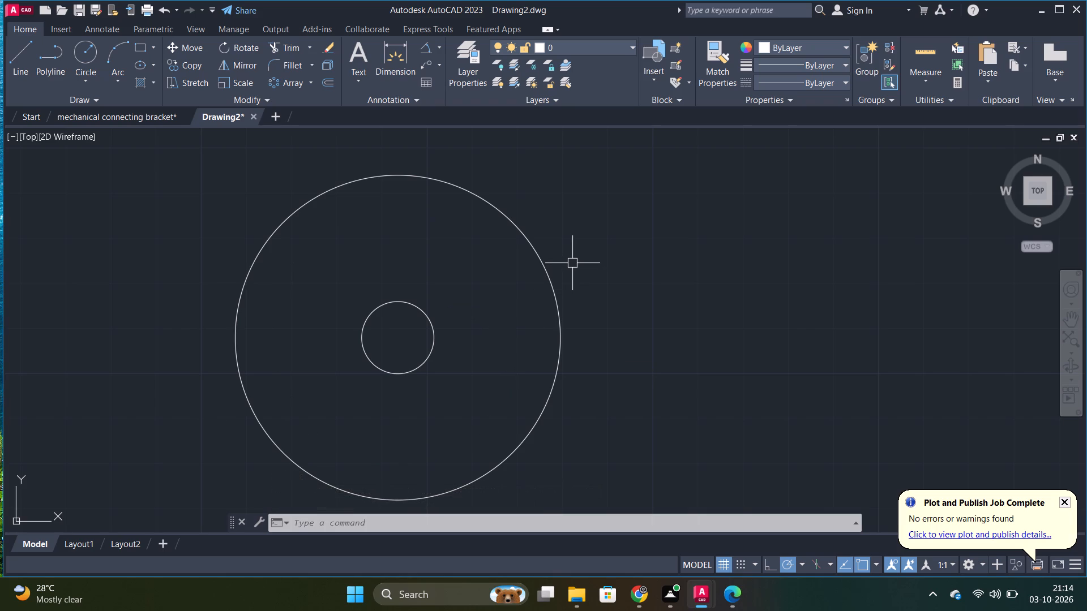
Erase the small radius 8 circle at the centre of the large circle.
scroll(572, 263, "down", 2)
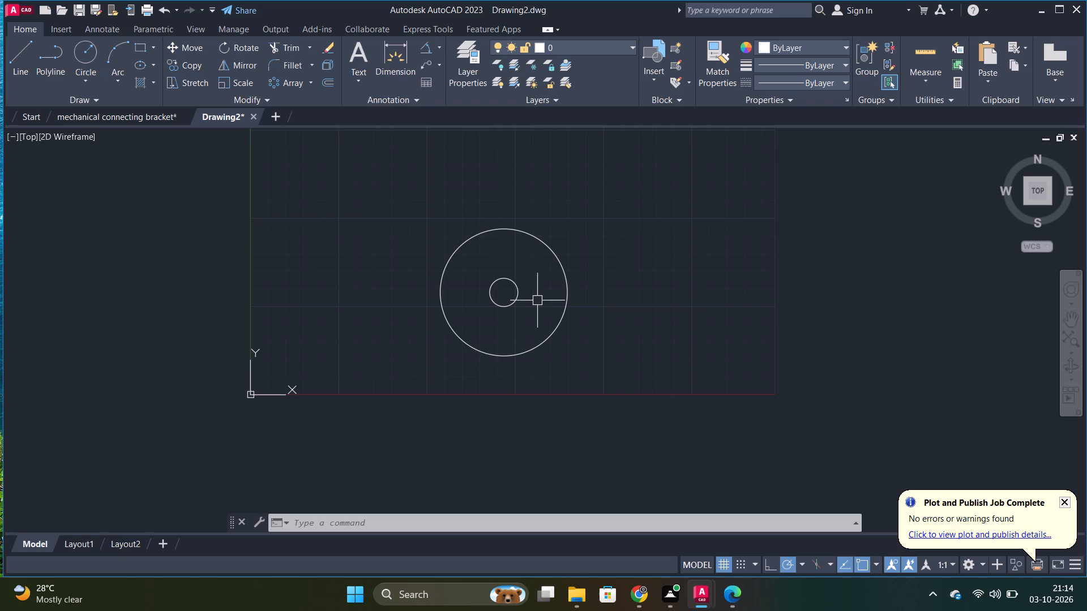
scroll(557, 294, "up", 1)
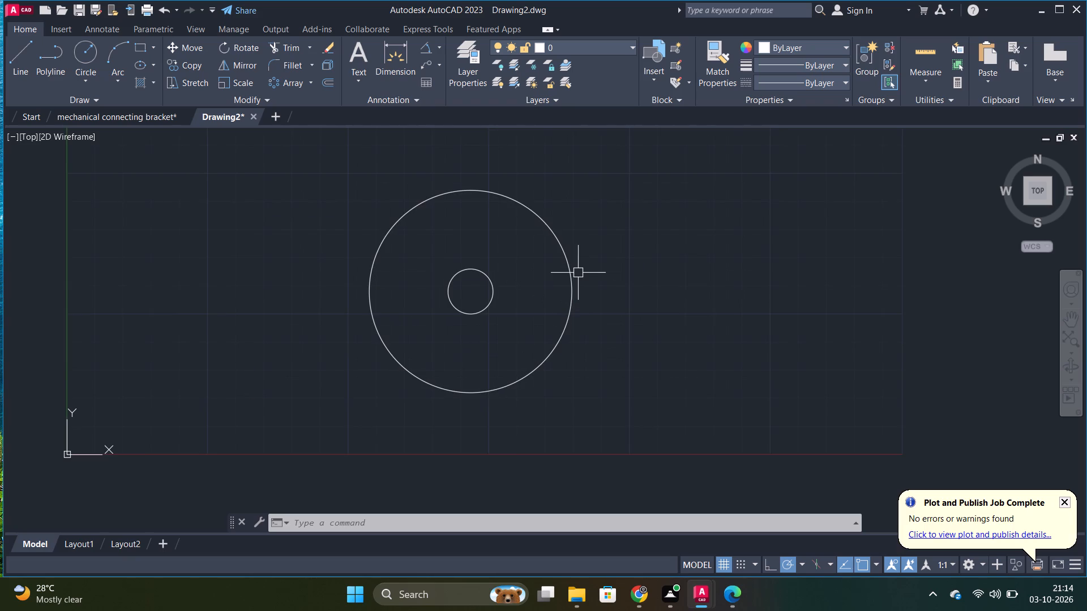
middle_click_drag(591, 301, 575, 295)
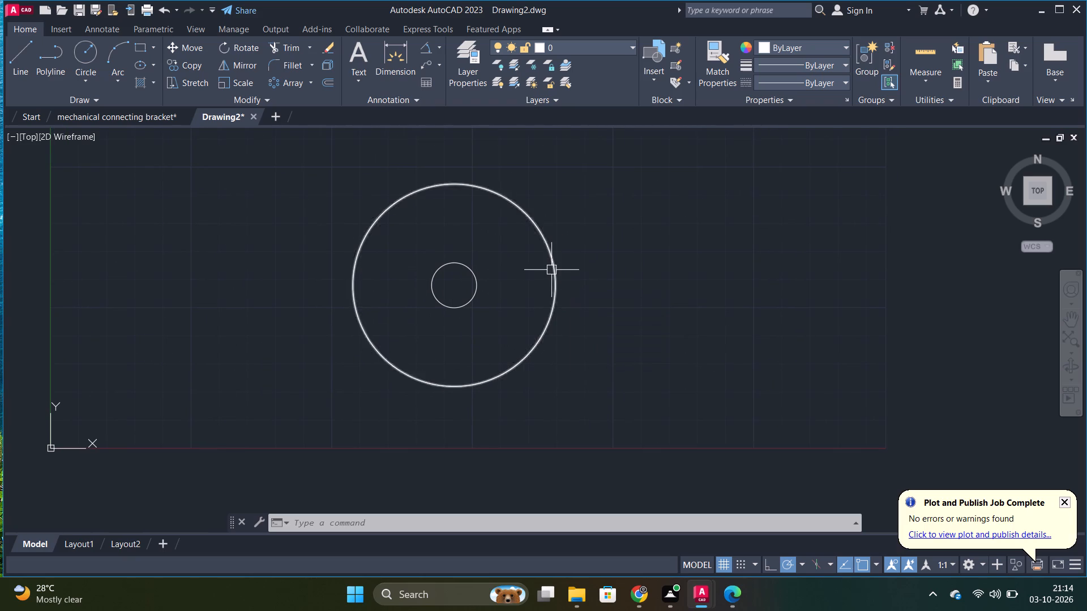
left_click(473, 301)
key("e")
key("Return")
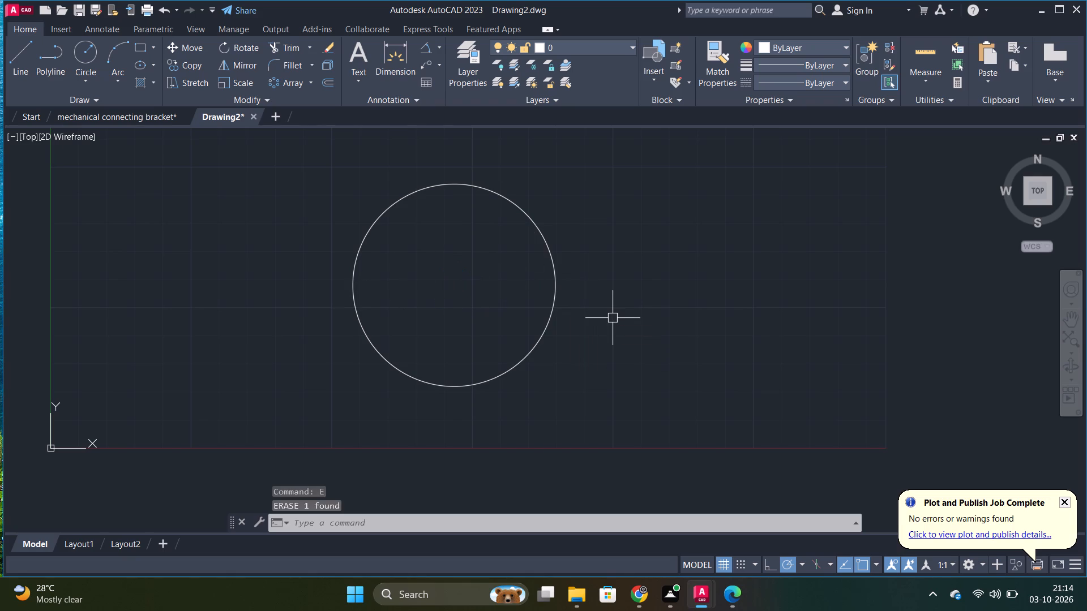
Draw a circle of radius 18 concentric with the radius 36 circle.
key("c")
key("Return")
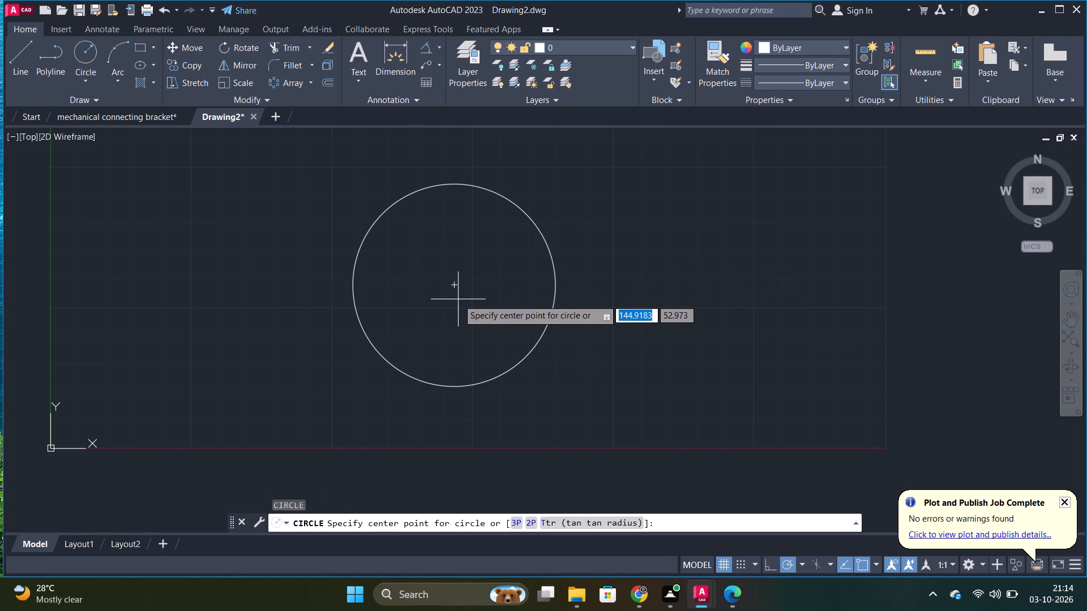
left_click(453, 283)
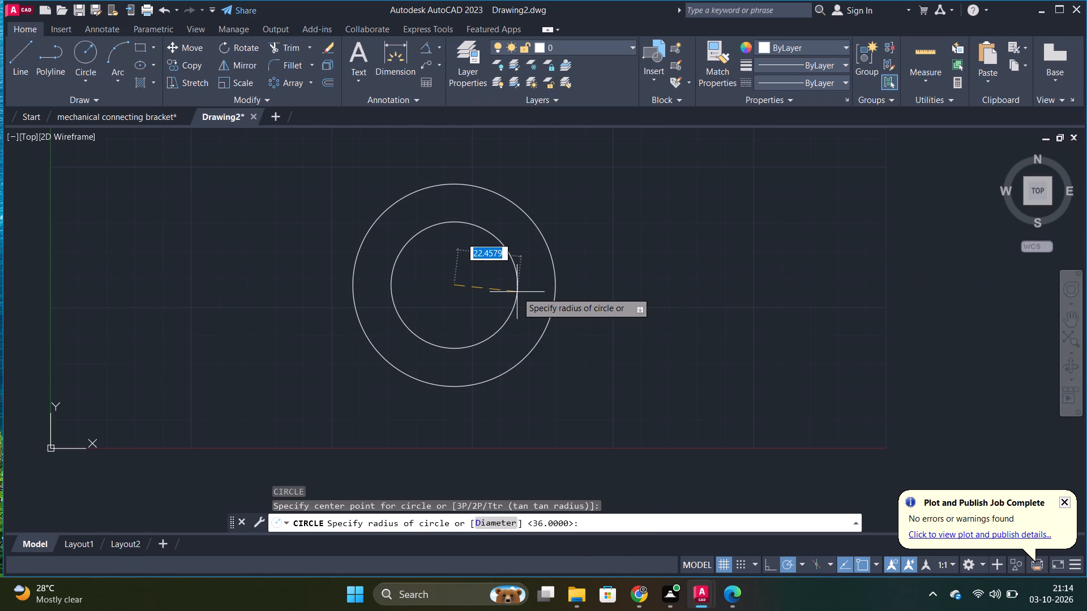
type("18")
key("Return")
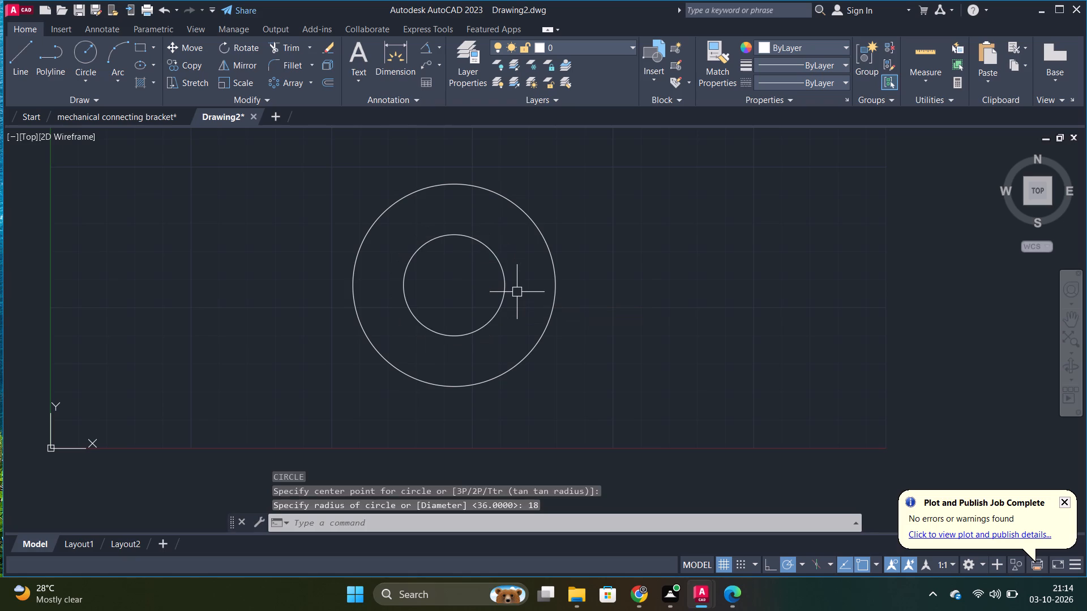
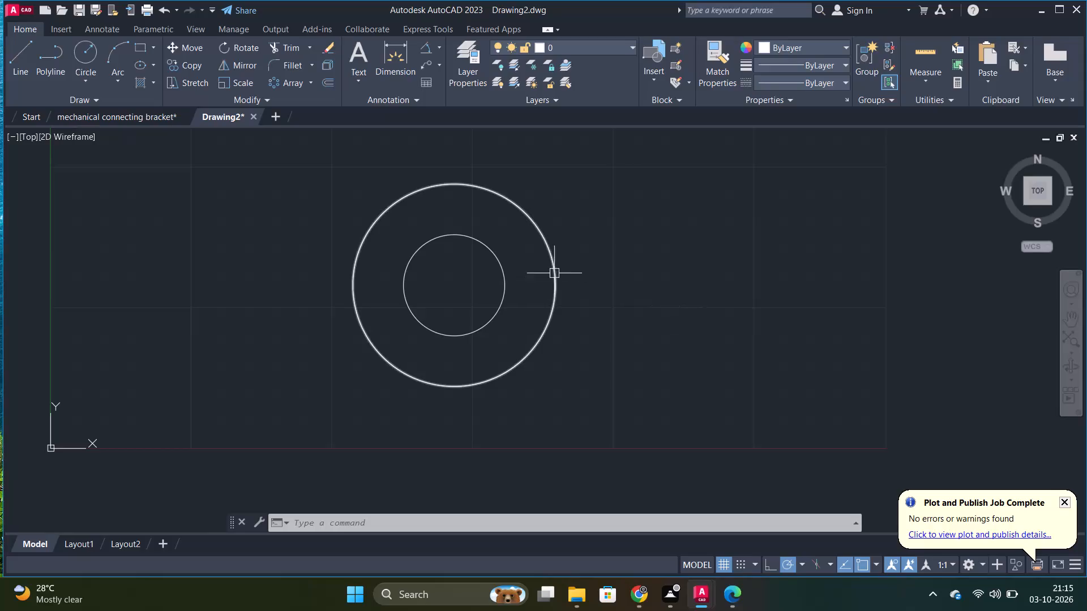
Draw a horizontal line 45 units long leftwards from the common centre of the two circles.
scroll(560, 283, "up", 2)
scroll(557, 279, "down", 2)
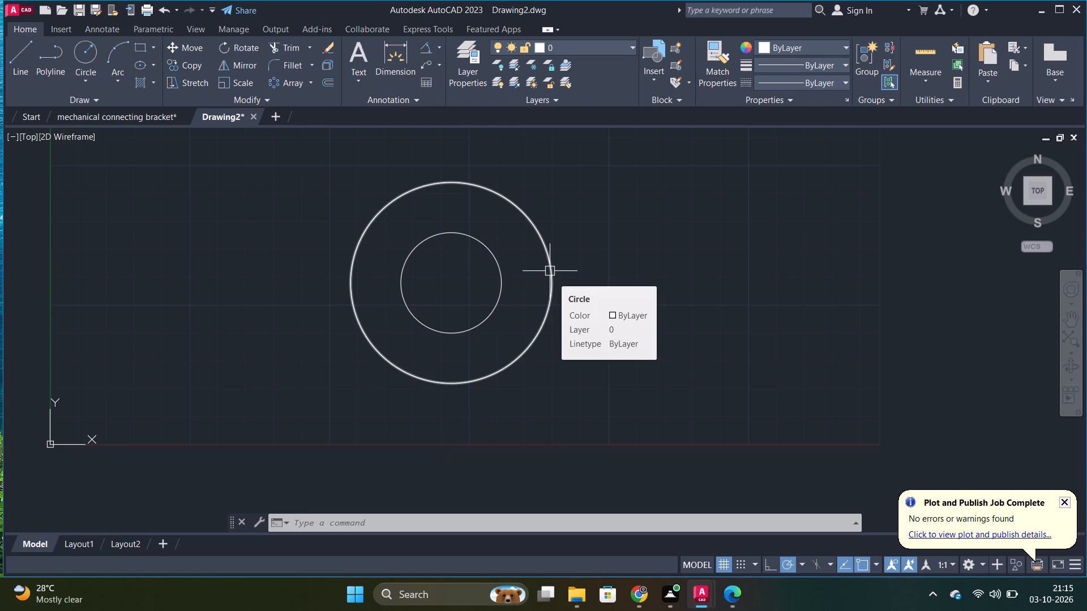
scroll(499, 247, "down", 1)
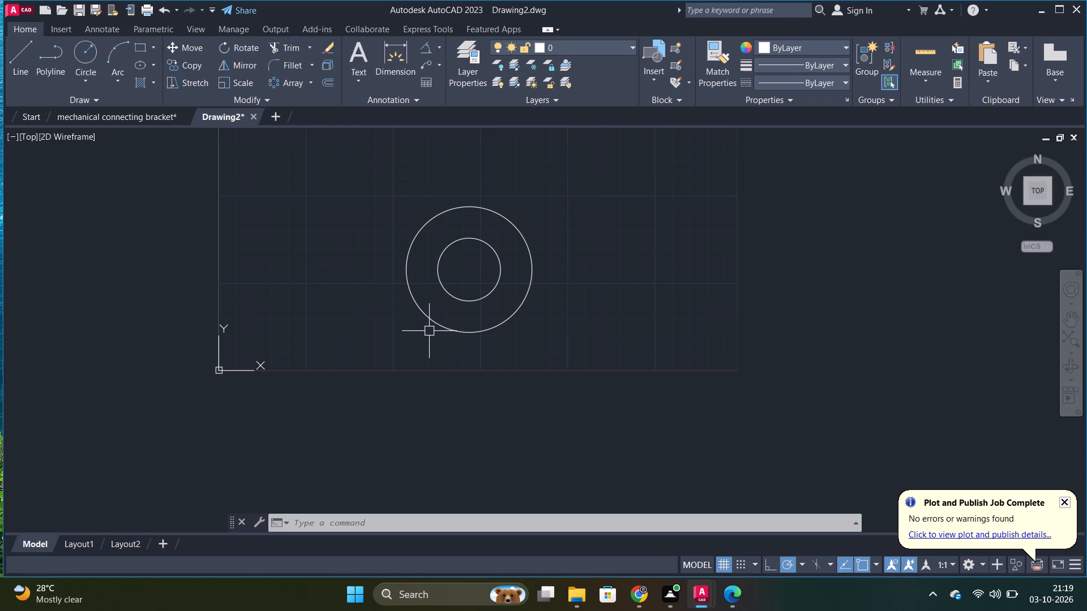
scroll(431, 333, "up", 1)
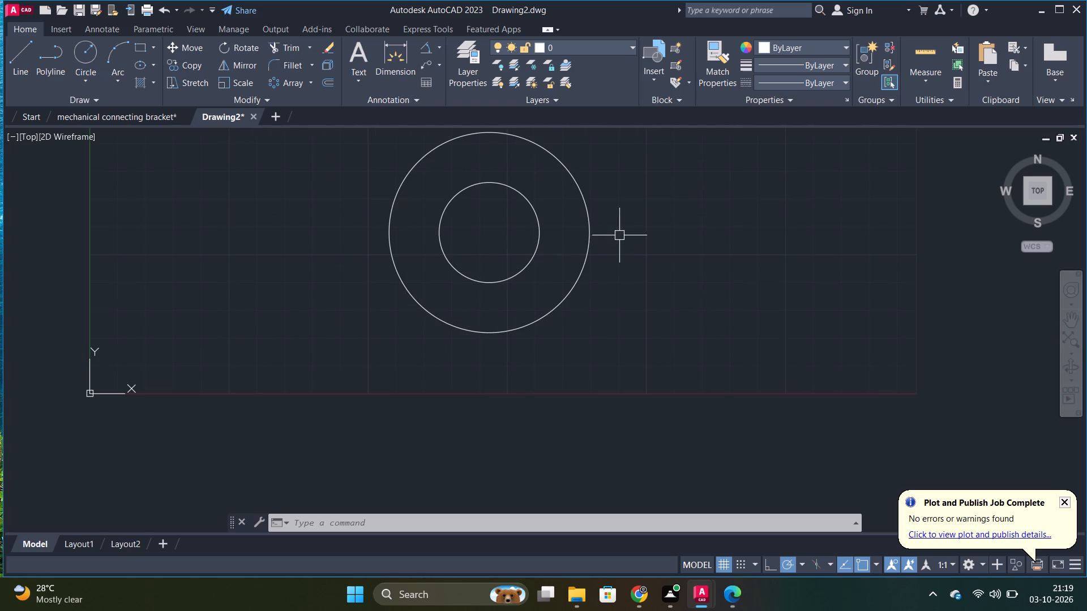
left_click(14, 51)
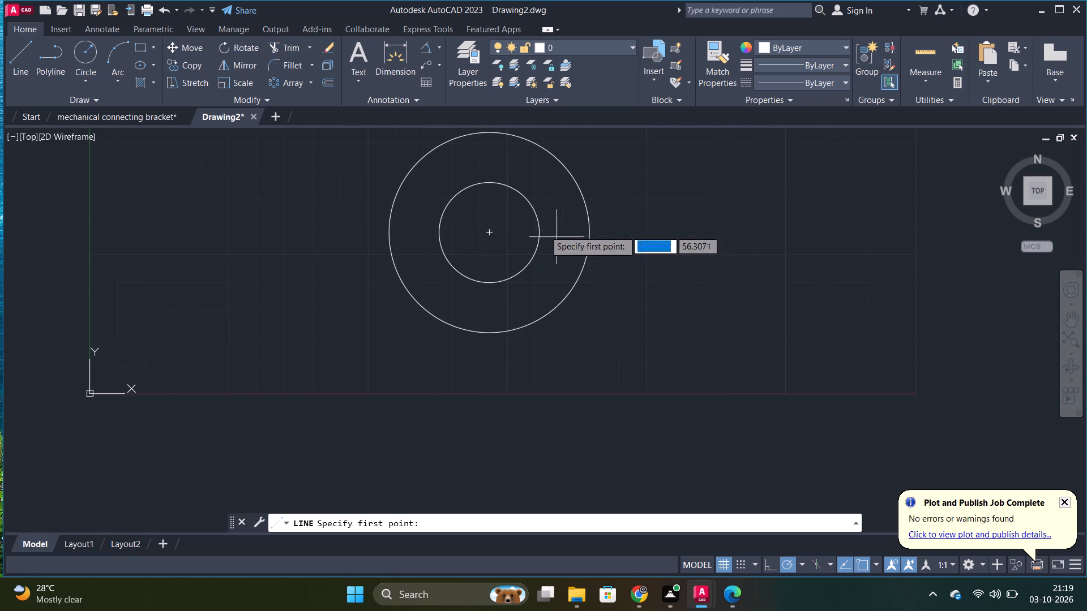
left_click(491, 233)
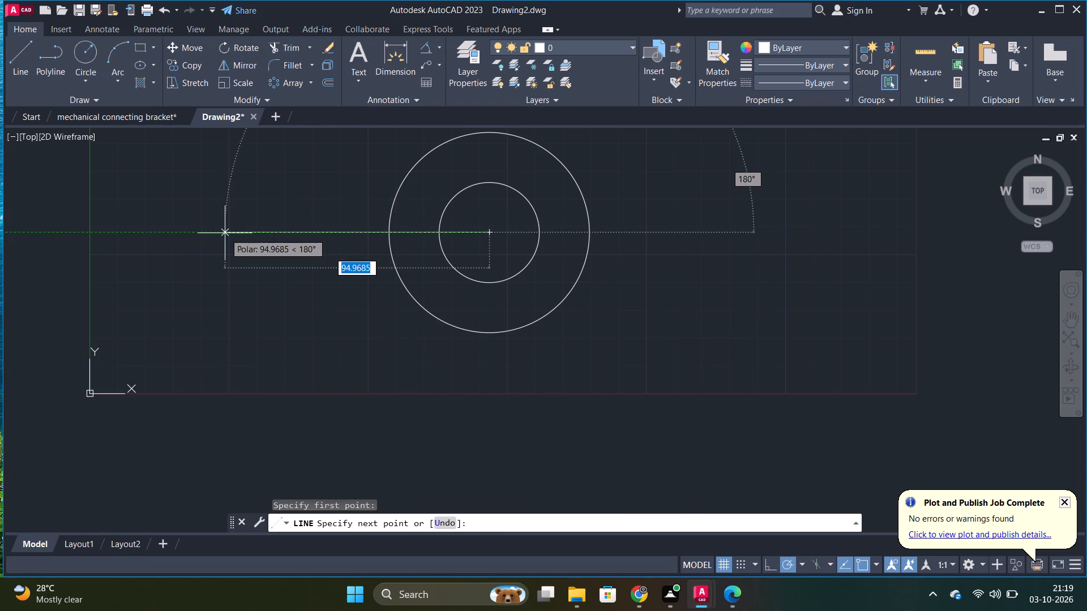
type("45")
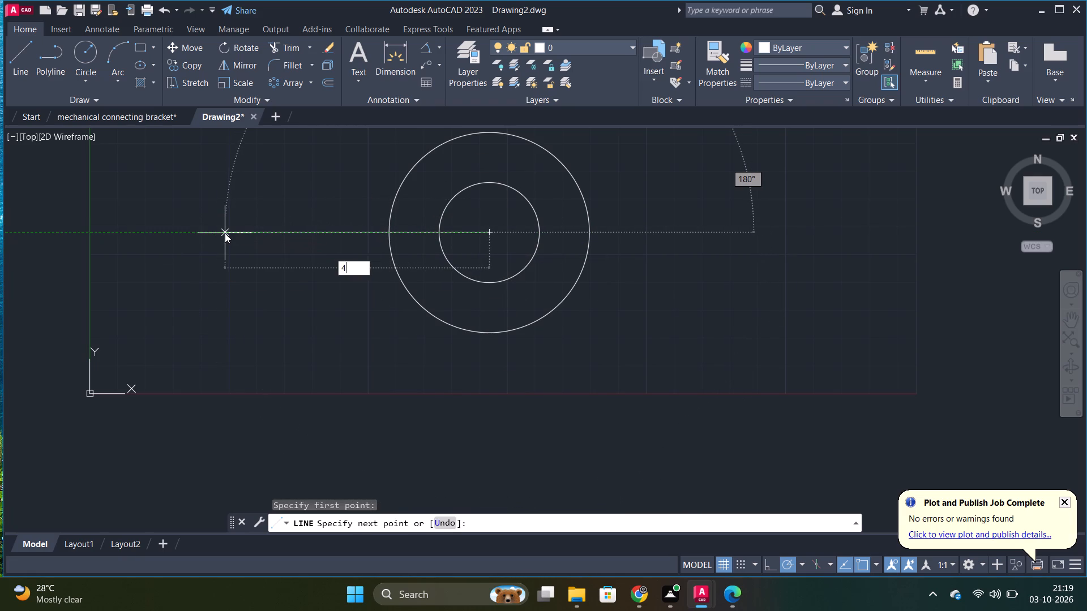
key("Return")
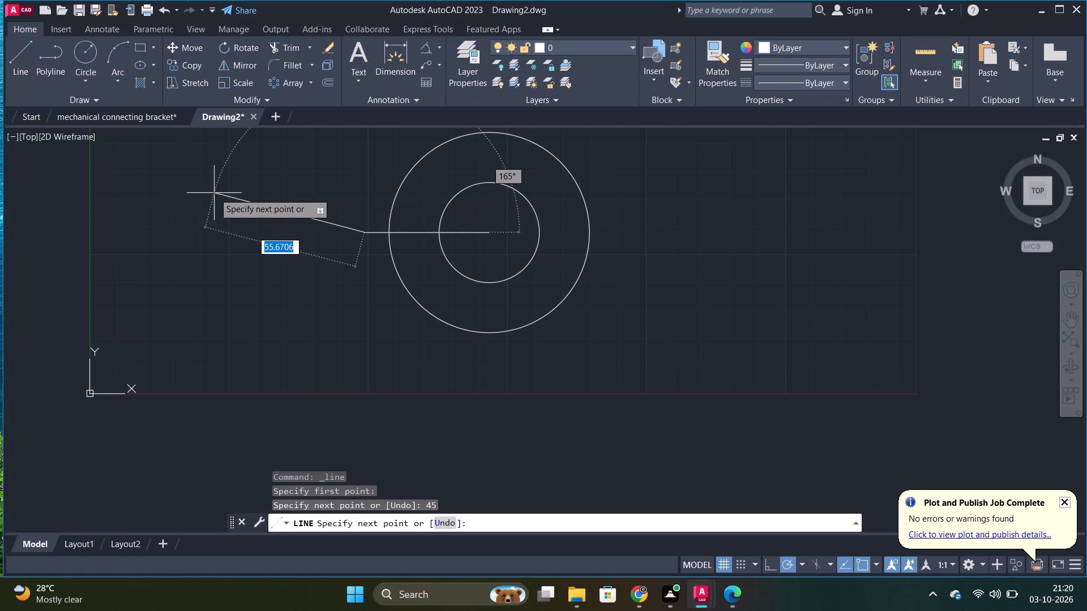
key("Escape")
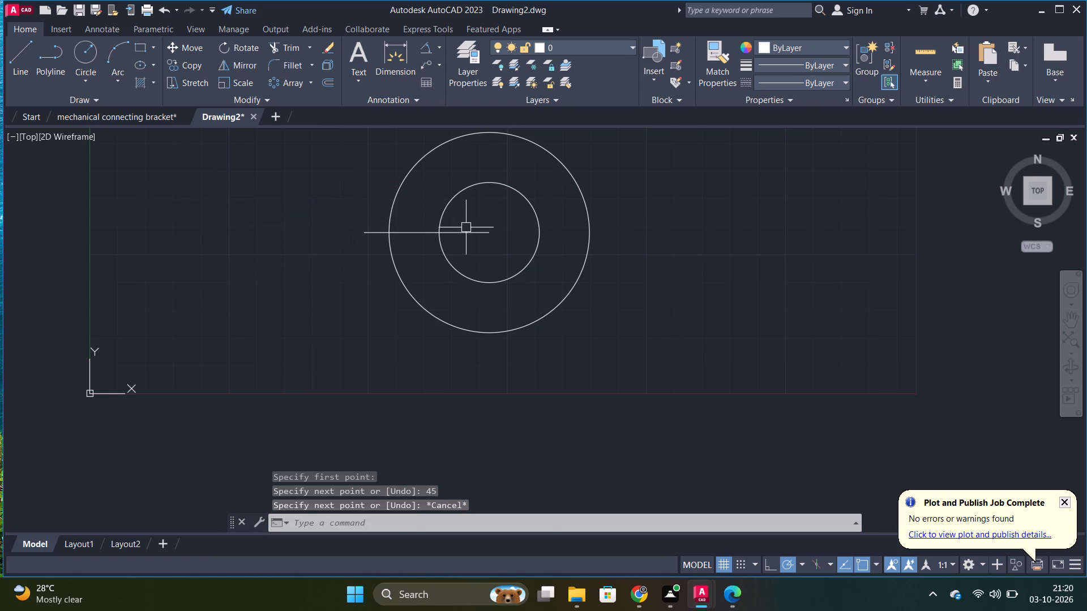
Lengthen the horizontal line from its end at the circles' centre, rightwards past the outer circle.
left_click(467, 227)
key("Escape")
left_click(462, 235)
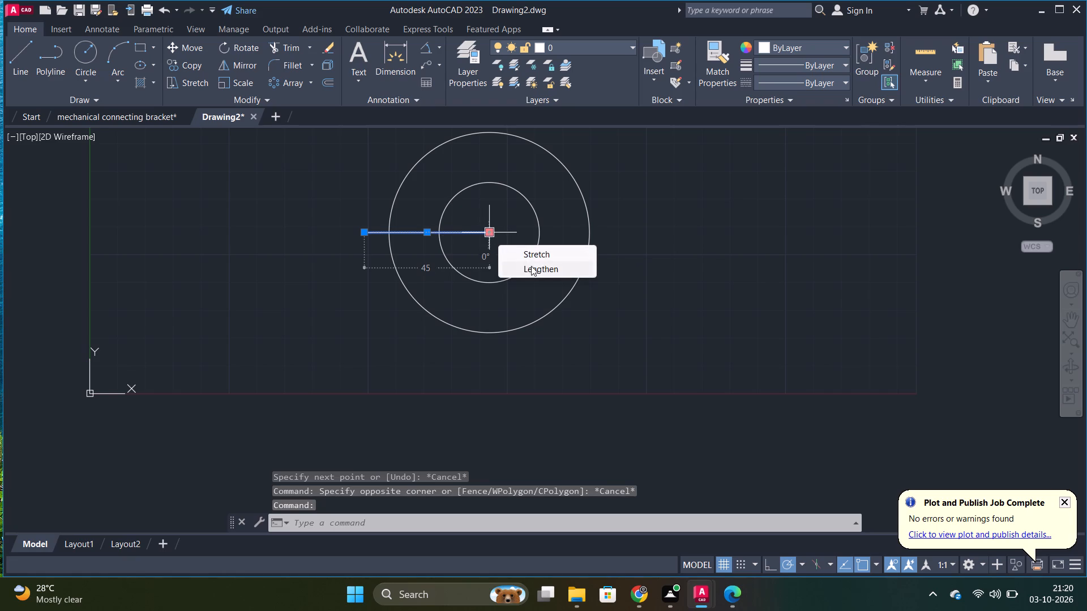
left_click(534, 270)
left_click(696, 255)
key("Escape")
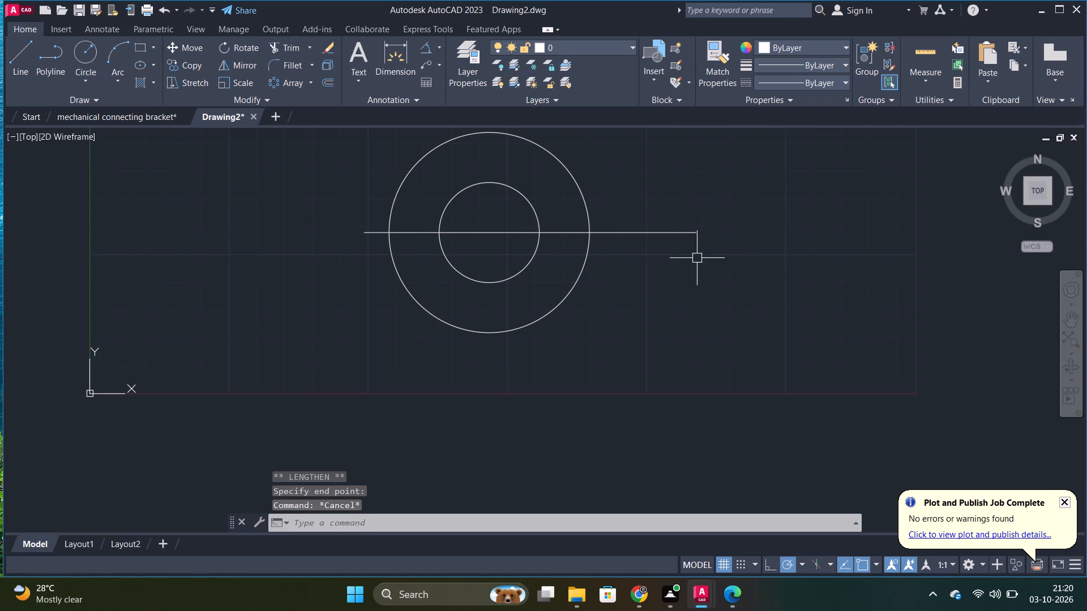
Trim away the lower halves of both circles and the part of the horizontal line inside the inner circle.
scroll(692, 259, "up", 1)
middle_click_drag(653, 266, 665, 307)
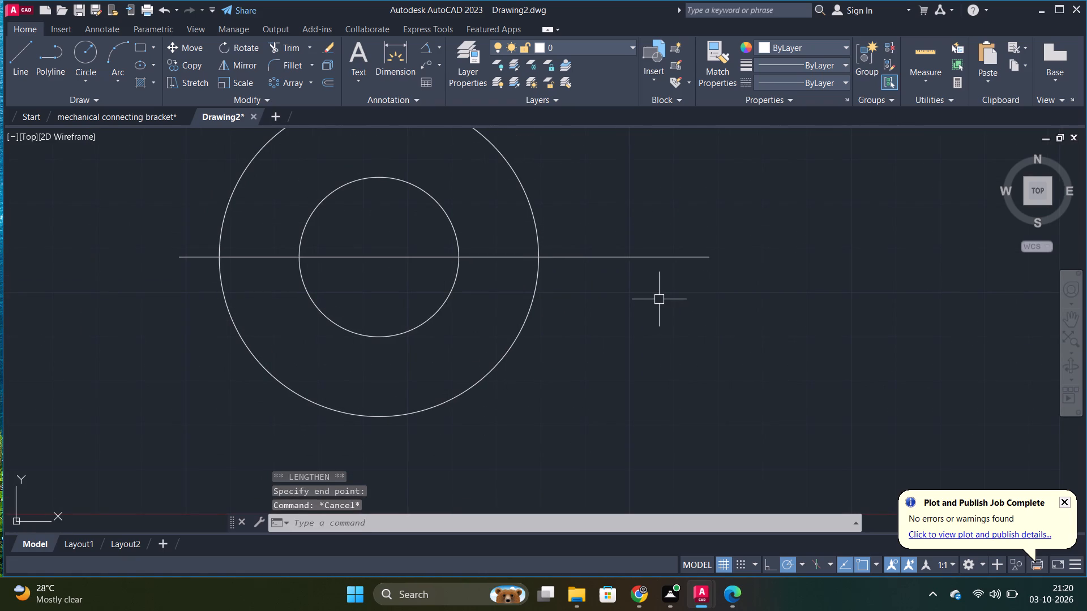
type("TR")
key("Return")
left_click_drag(652, 325, 202, 323)
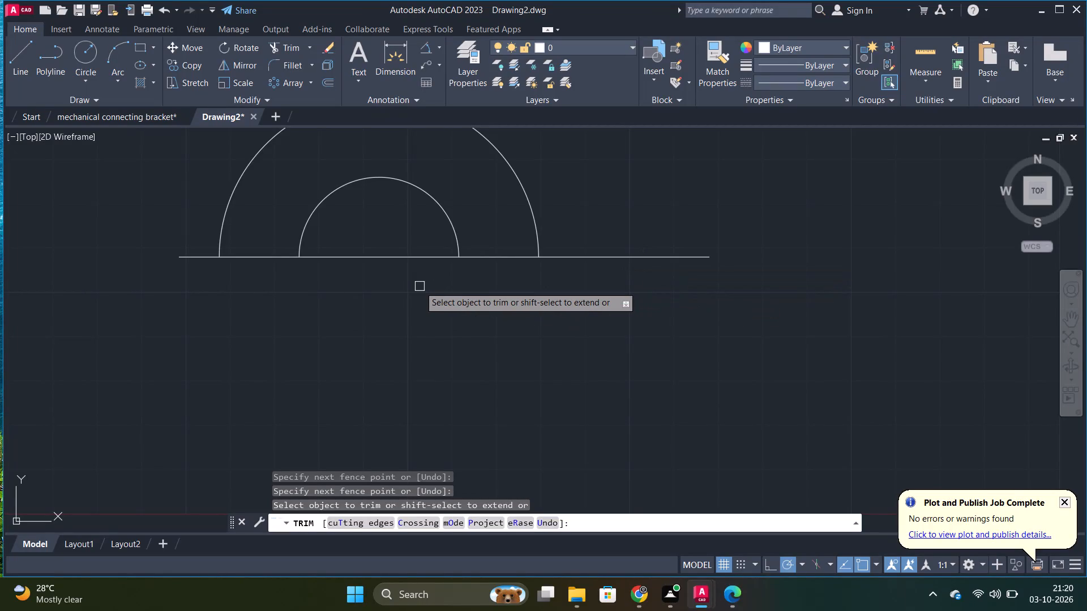
left_click_drag(420, 286, 406, 251)
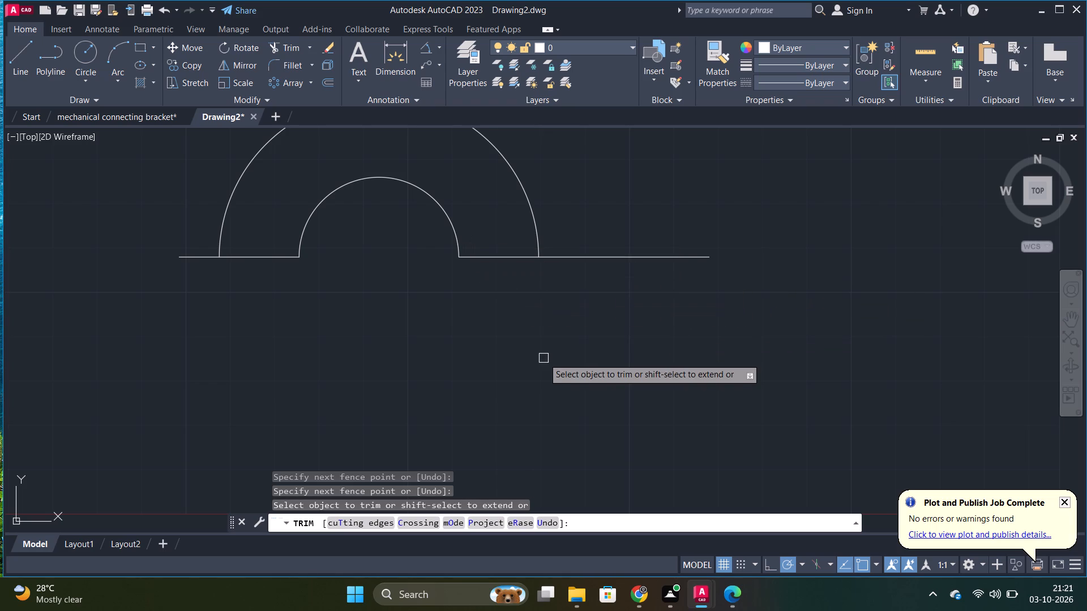
scroll(527, 339, "up", 1)
middle_click_drag(528, 339, 543, 380)
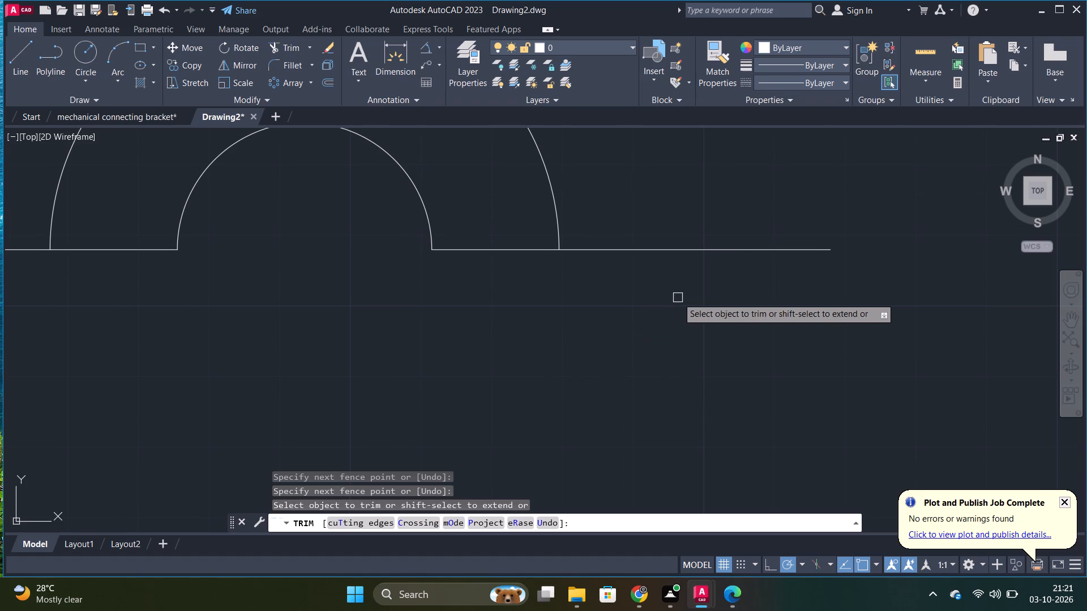
key("Escape")
Erase the remaining horizontal line segment to the right of the inner arc.
left_click(691, 255)
left_click(689, 255)
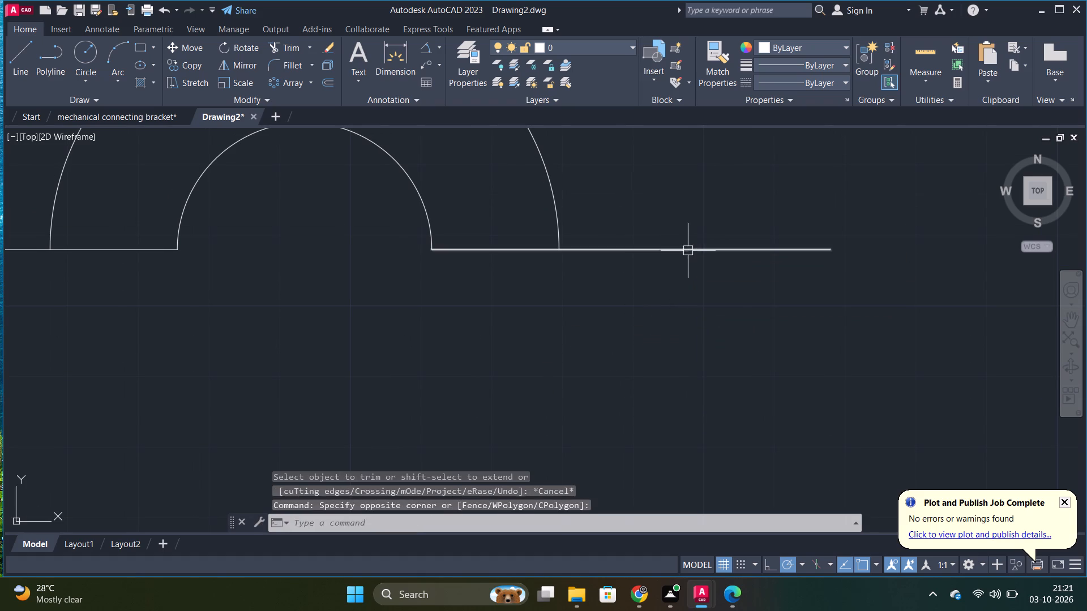
left_click(687, 249)
key("e")
key("Return")
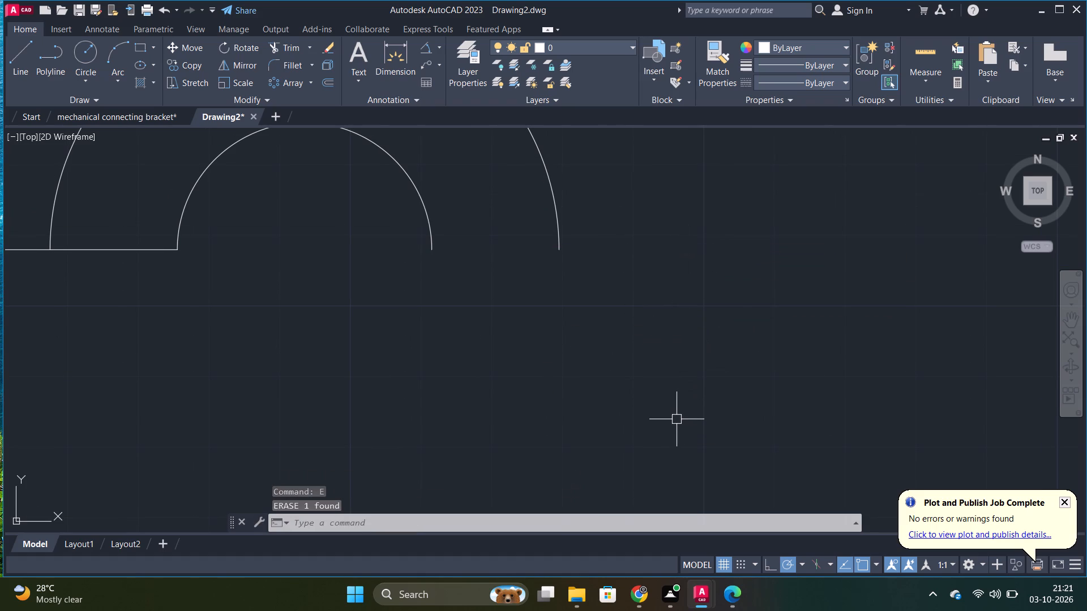
Draw connected lines from the arcs' centre: 45 right, 9 down, 15 back left, plus a further freehand horizontal segment past the inner arc's end.
key("l")
key("Return")
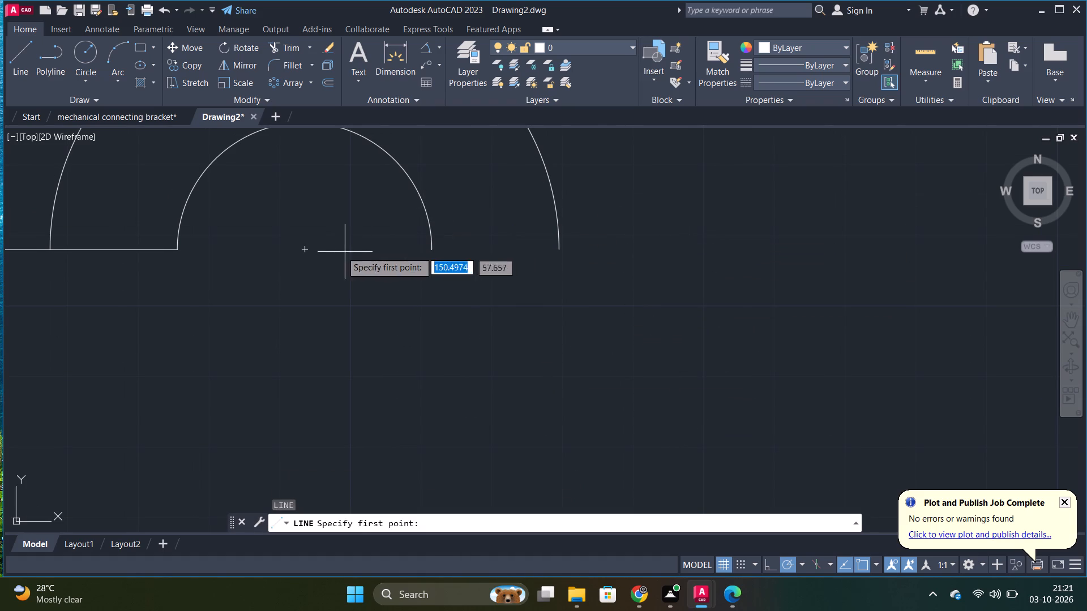
left_click(305, 248)
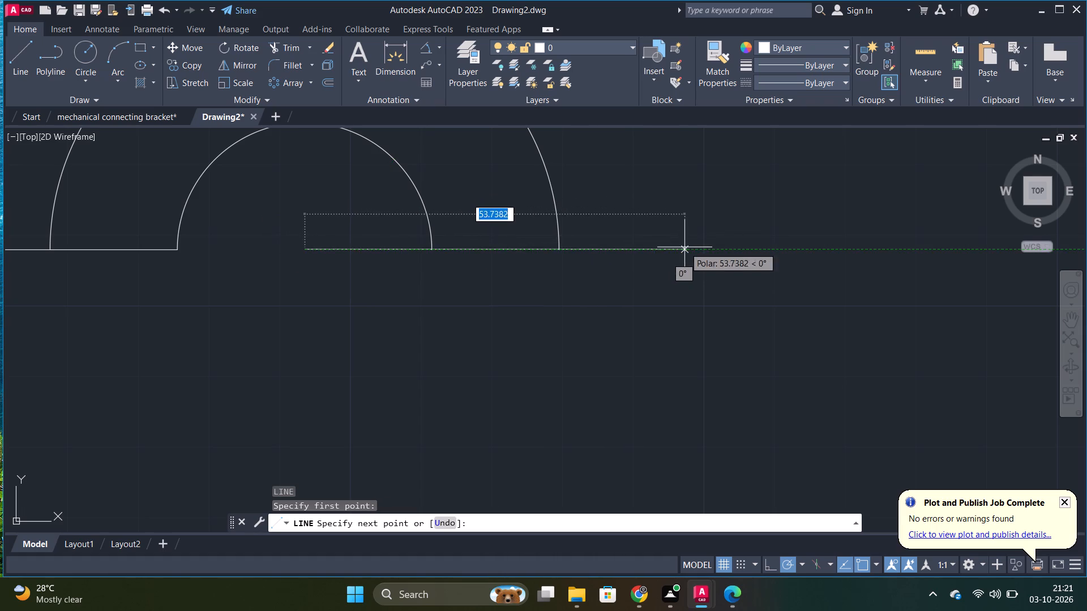
type("45")
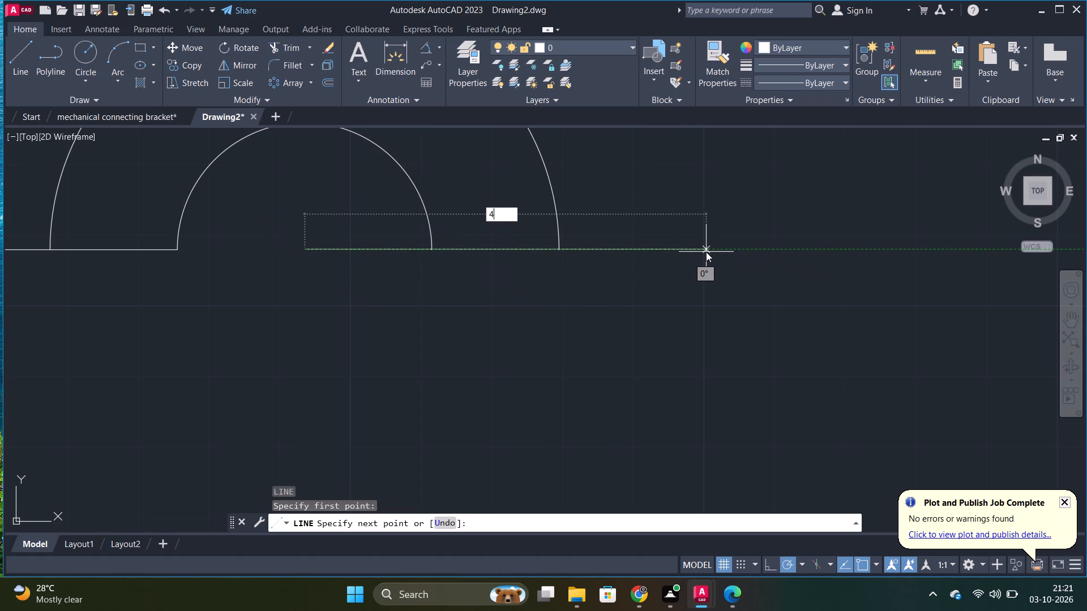
key("Return")
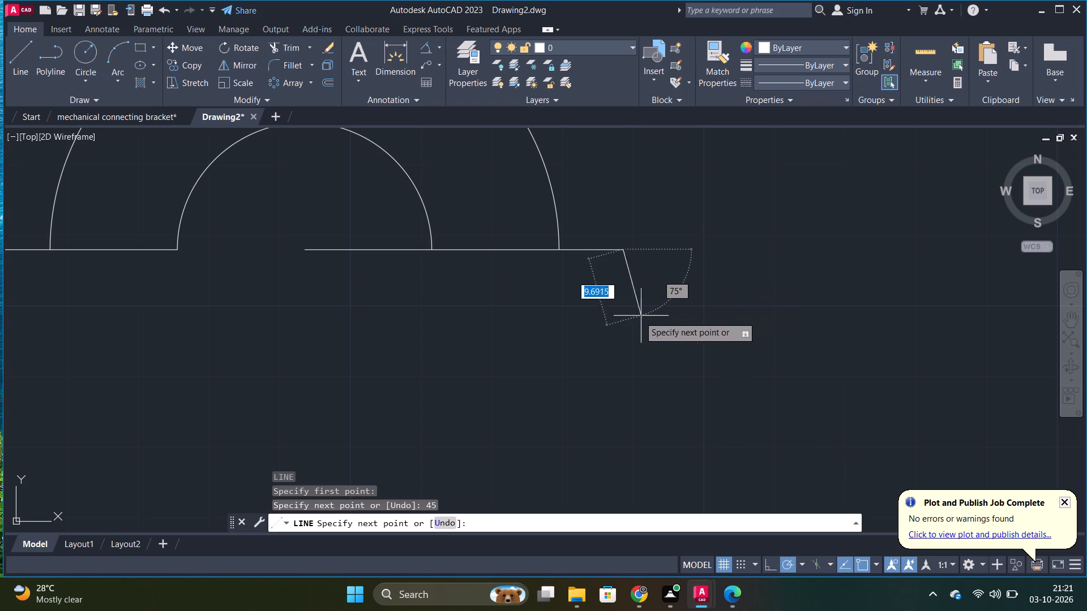
key("9")
key("Return")
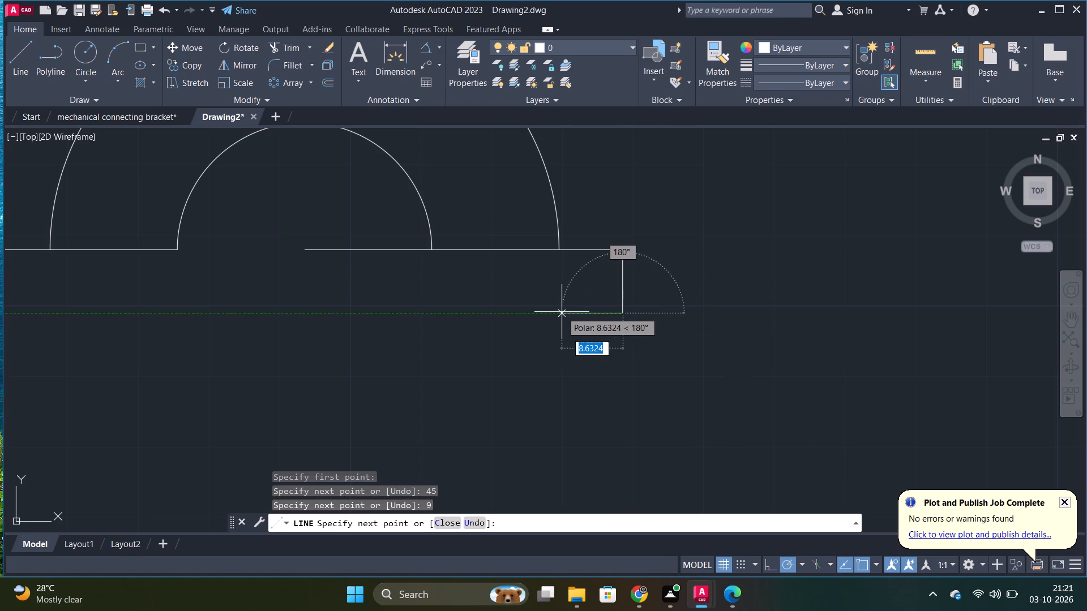
type("15")
key("Return")
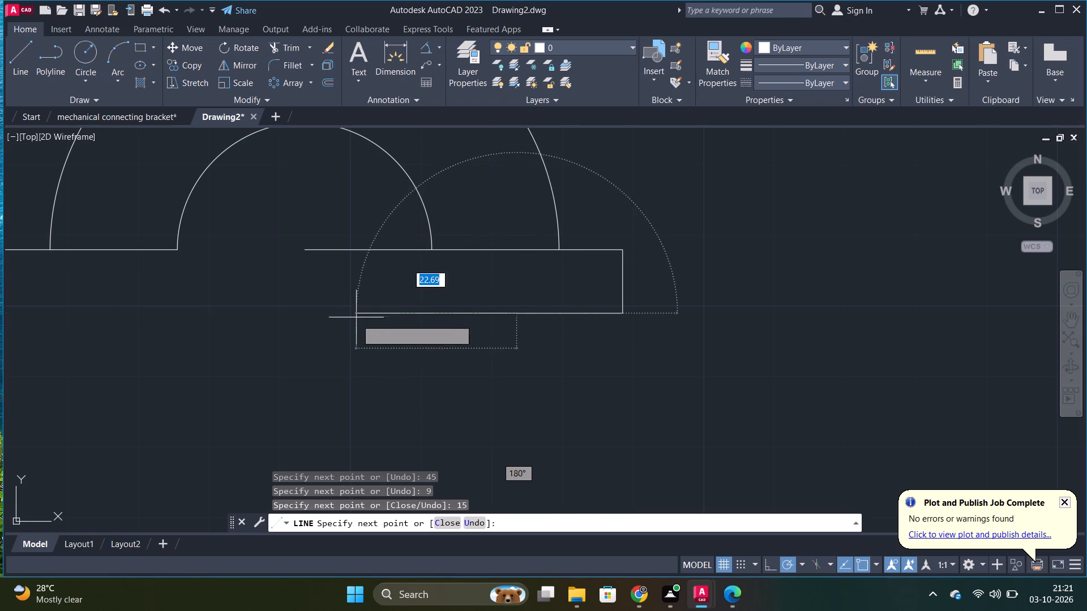
left_click(342, 316)
key("Escape")
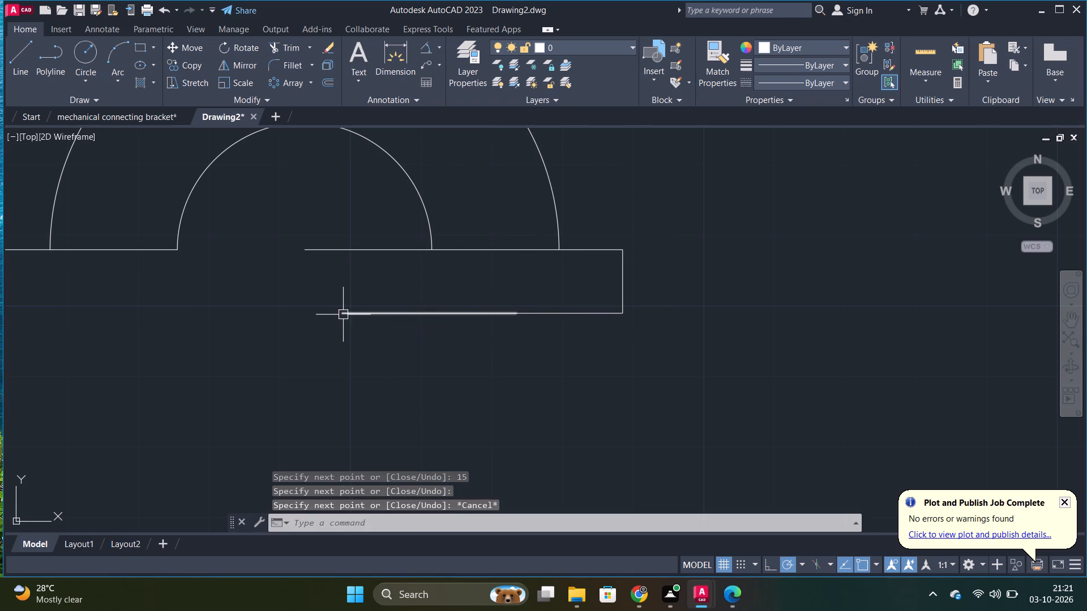
Draw a vertical line 9 units long from the inner arc's right end down to the lower horizontal line.
key("l")
key("Return")
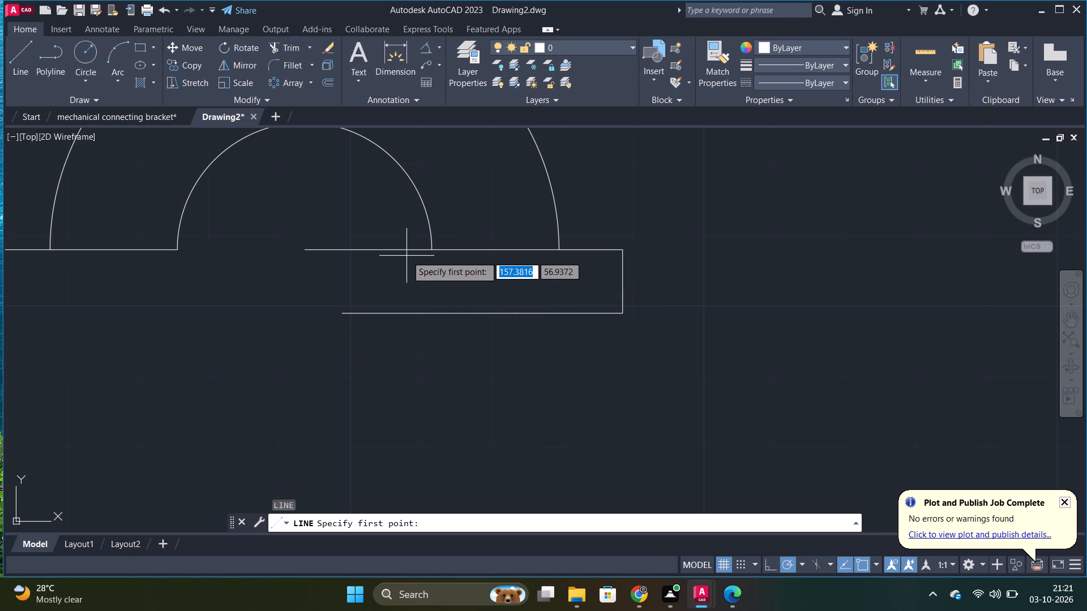
scroll(435, 247, "up", 2)
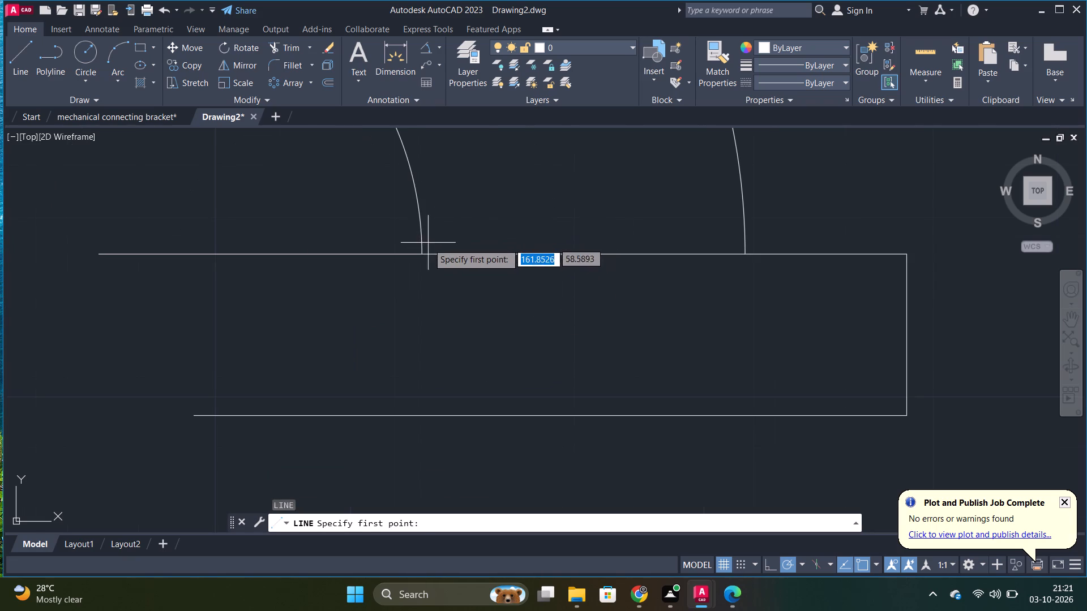
left_click(421, 253)
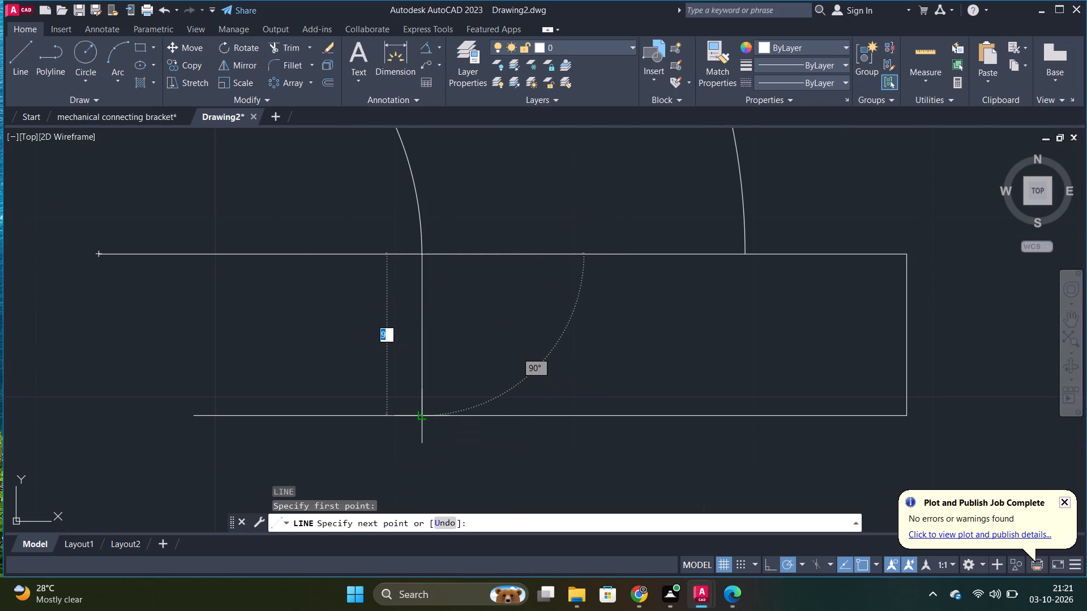
left_click(424, 415)
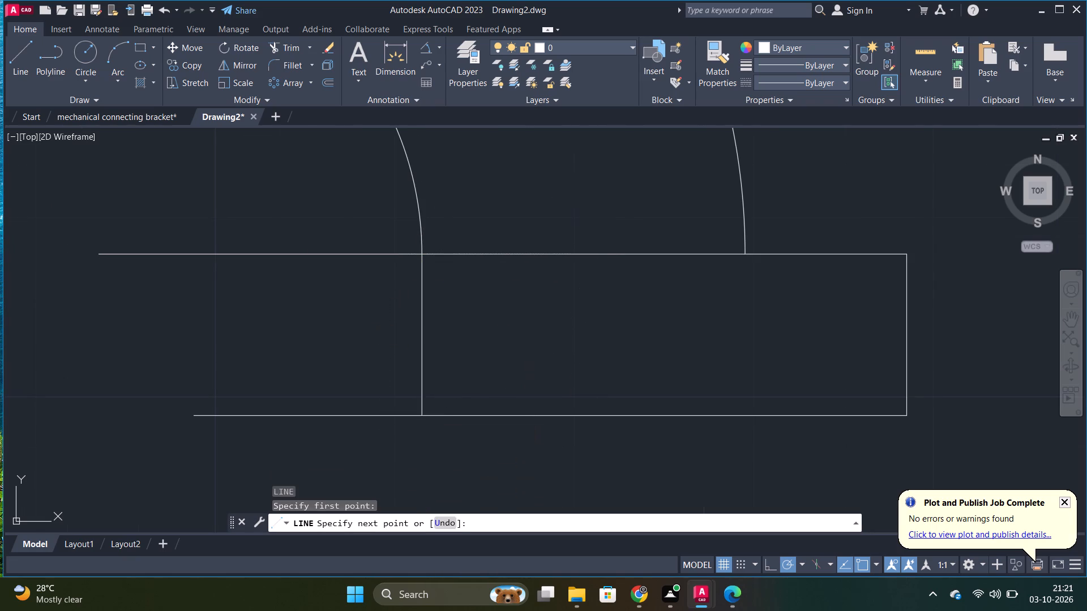
key("Escape")
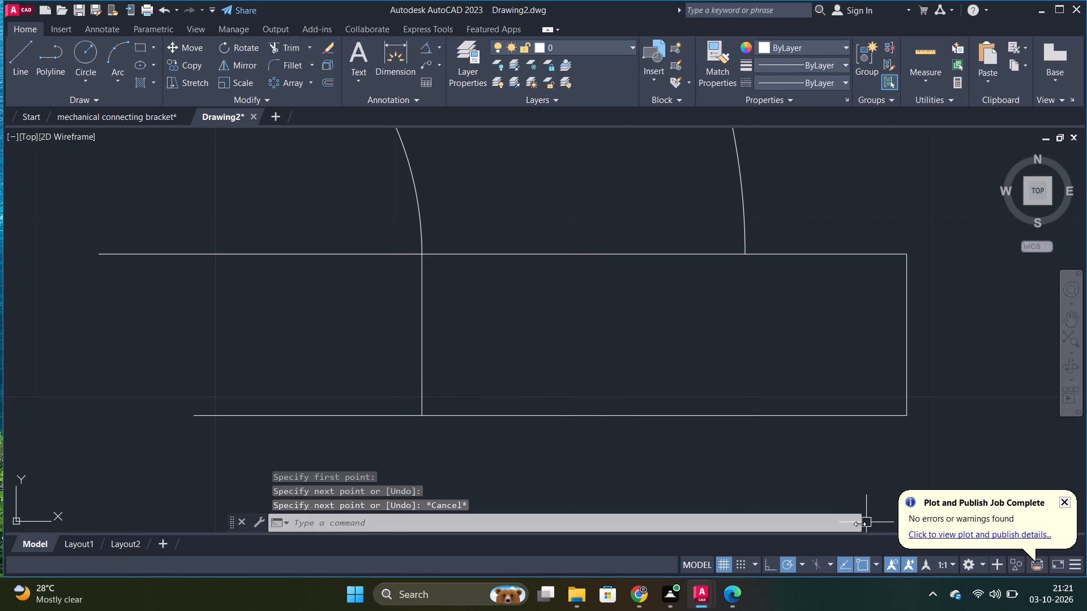
Review the earlier entries in the command history back to the drawing setup commands.
left_click(854, 525)
scroll(724, 448, "up", 7)
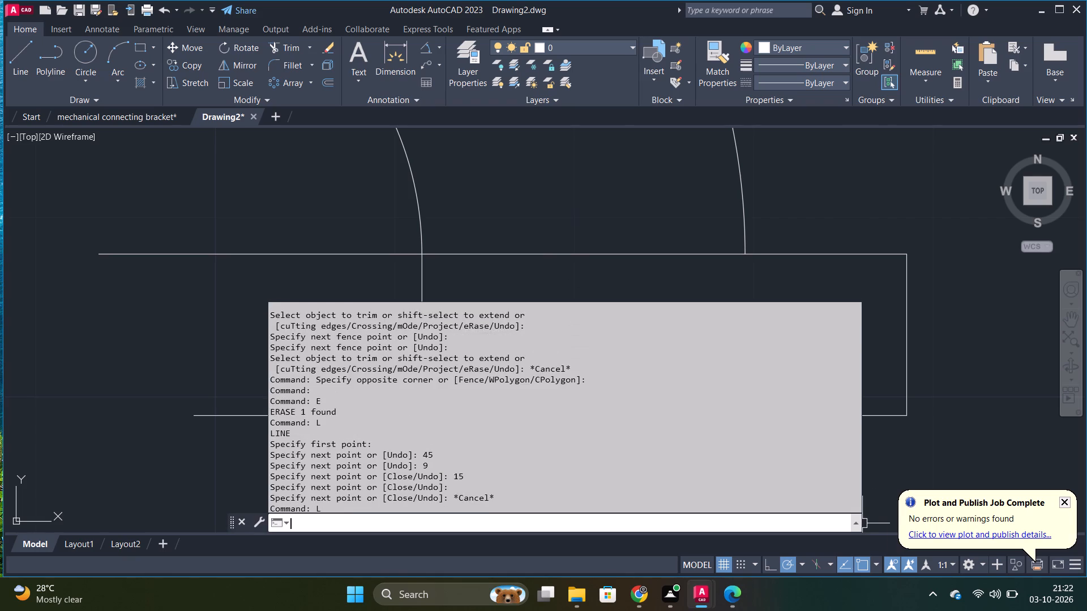
scroll(714, 430, "up", 9)
scroll(801, 432, "up", 7)
scroll(872, 499, "up", 1)
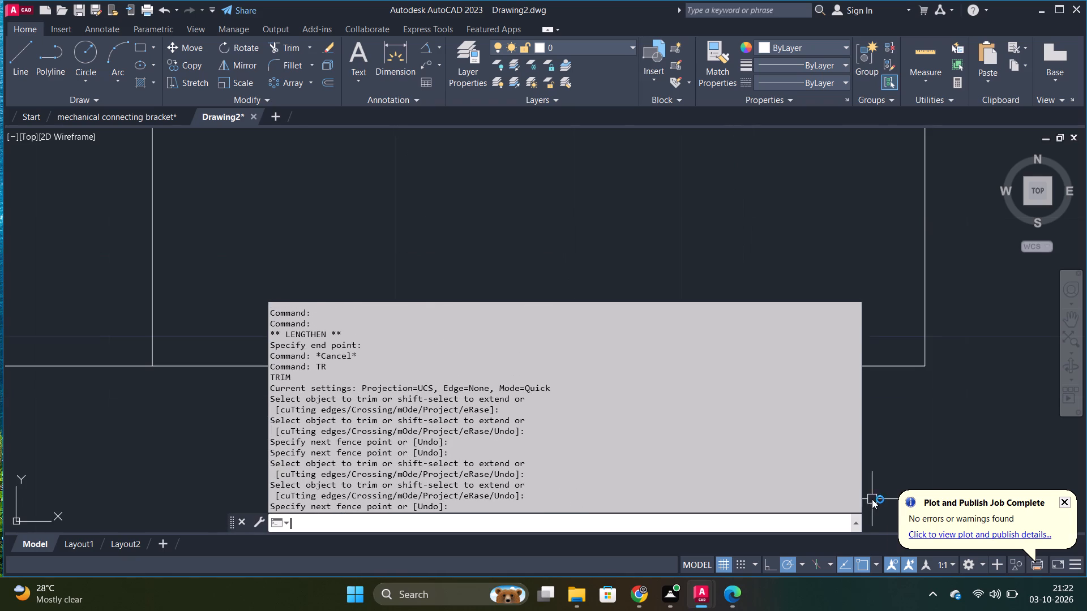
left_click_drag(854, 481, 840, 321)
scroll(833, 368, "up", 3)
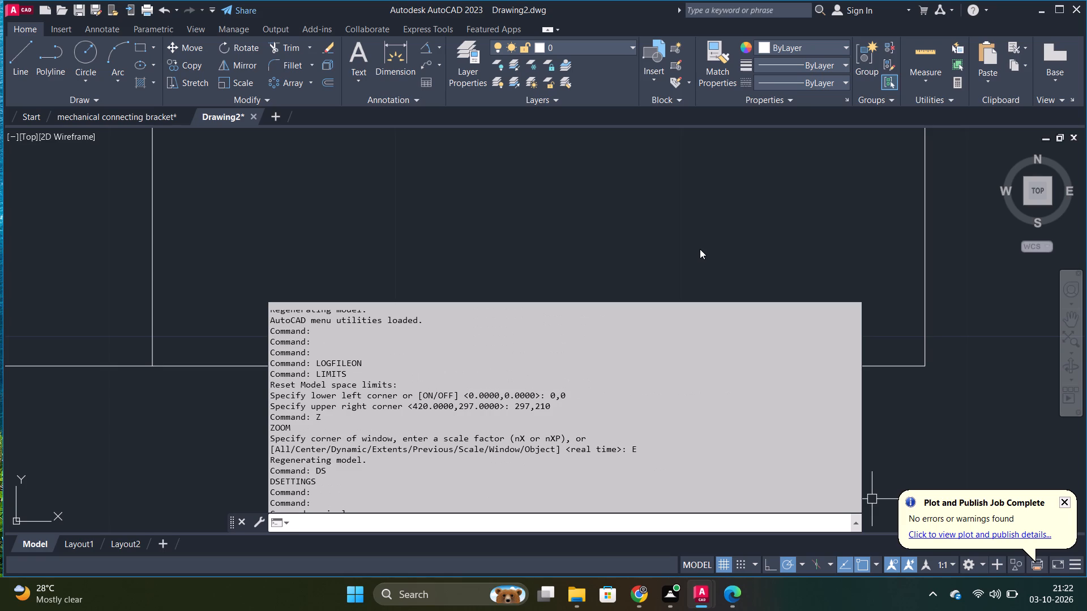
left_click(700, 249)
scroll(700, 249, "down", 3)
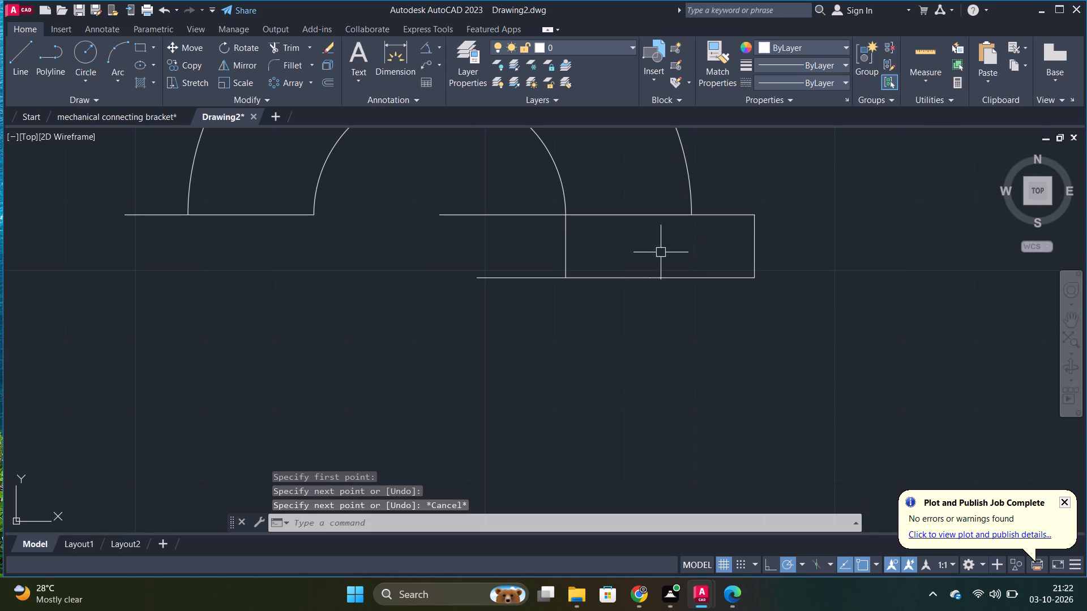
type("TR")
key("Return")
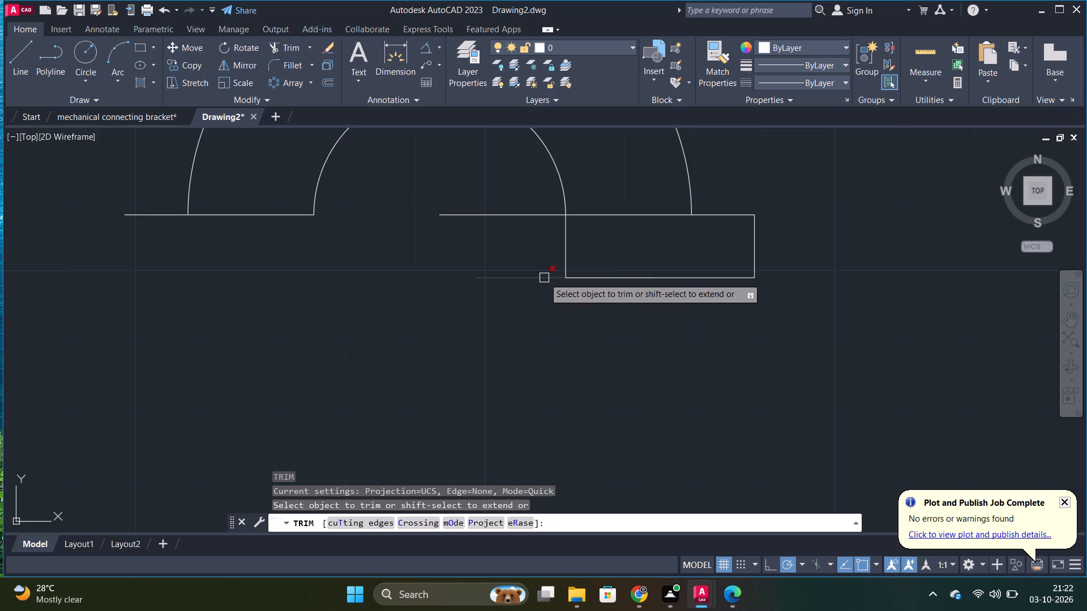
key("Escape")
Offset the horizontal line at the arcs' base level downward by 12.
key("o")
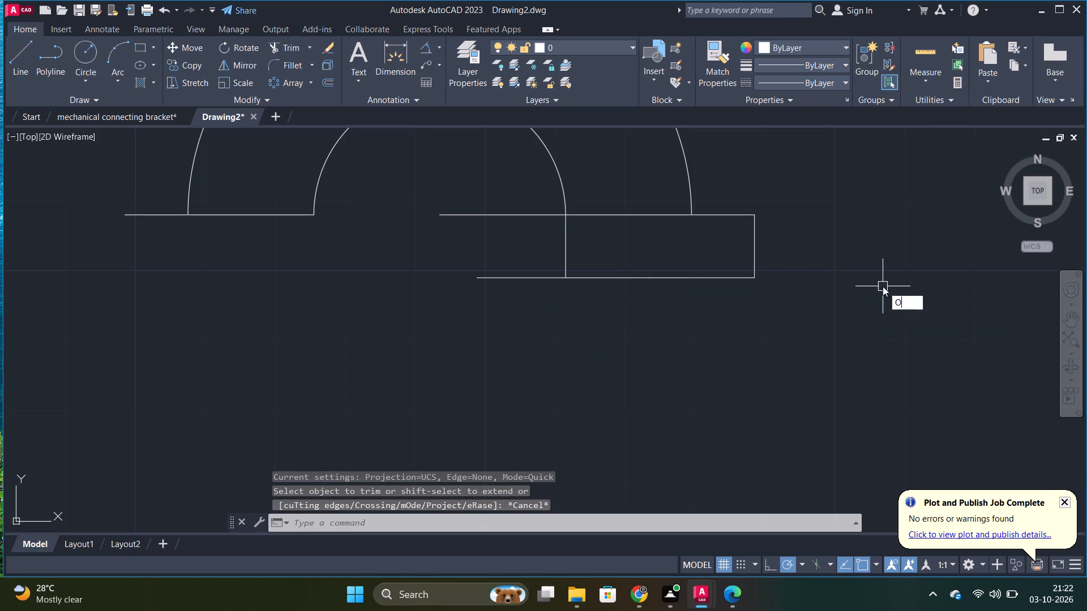
key("Return")
key("Return")
left_click(719, 213)
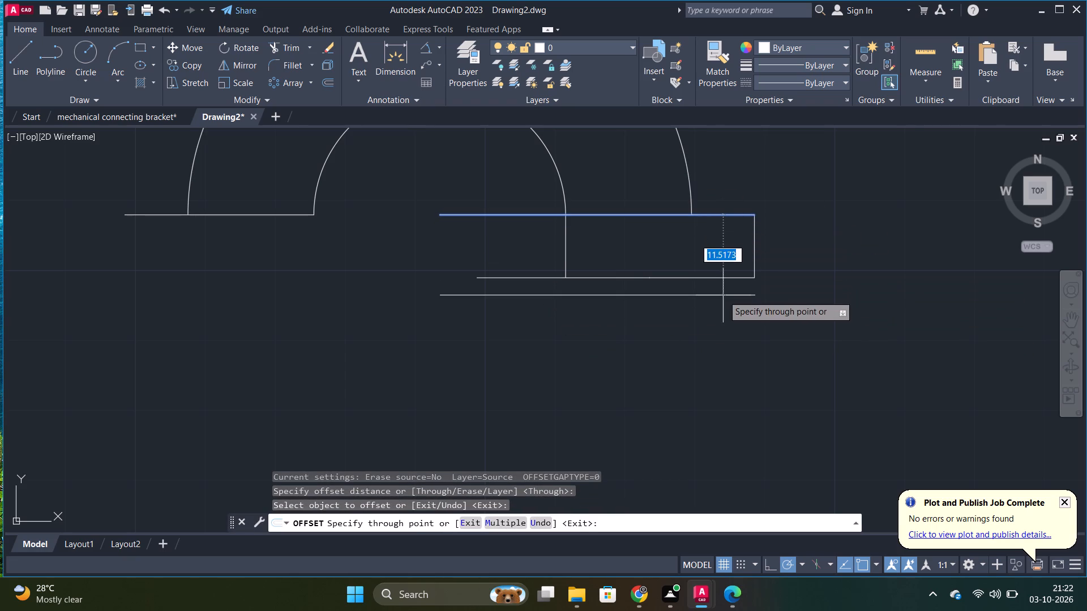
type("12")
key("Return")
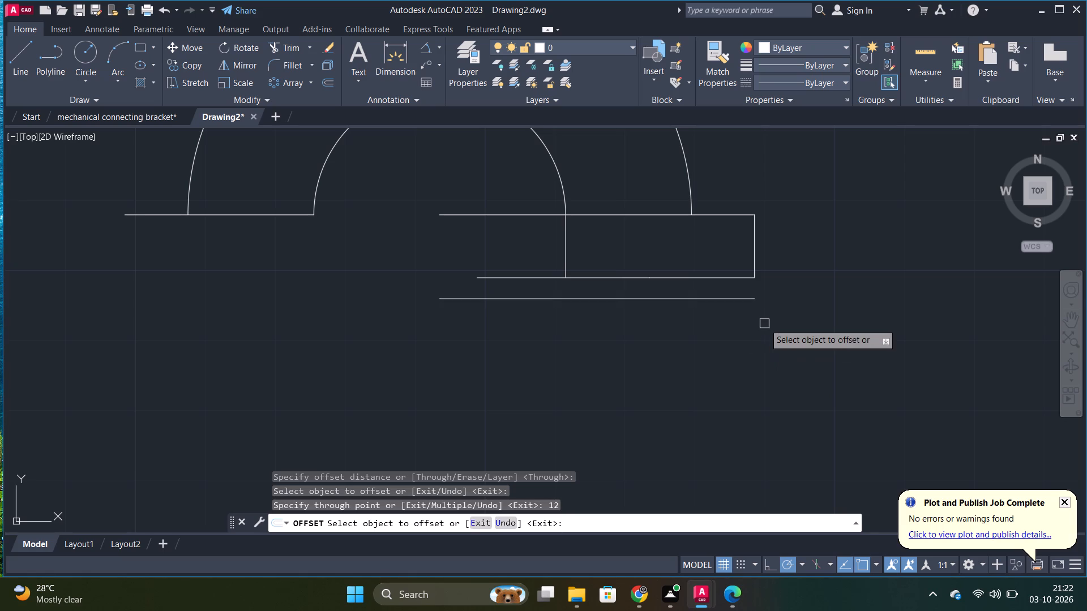
key("Escape")
Extend the inner vertical line and the outer end vertical line down to the lowest horizontal line.
type("EX")
key("Return")
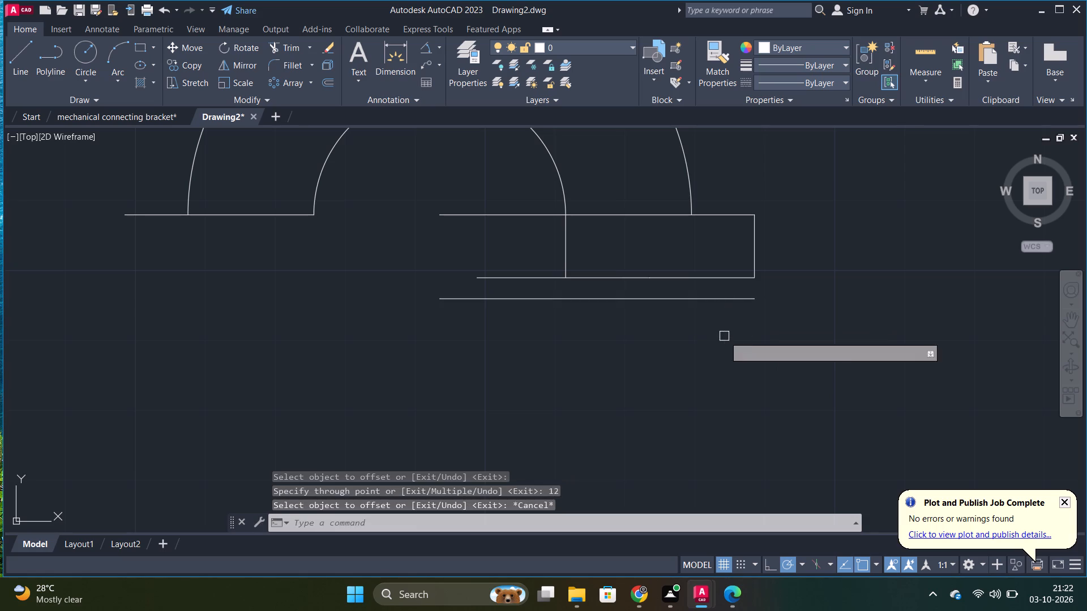
left_click(567, 255)
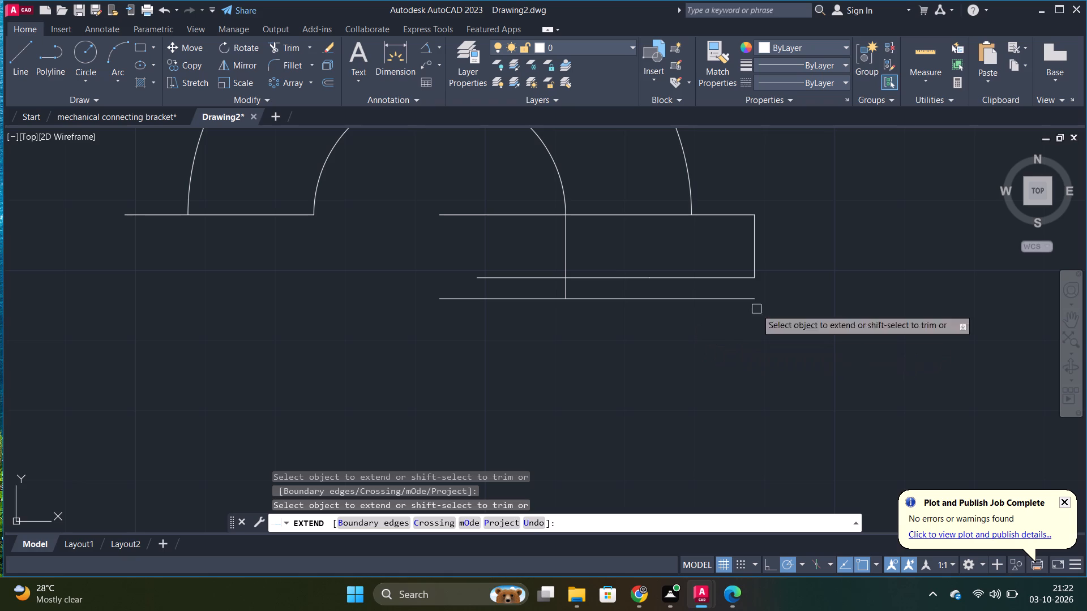
left_click(756, 262)
key("Escape")
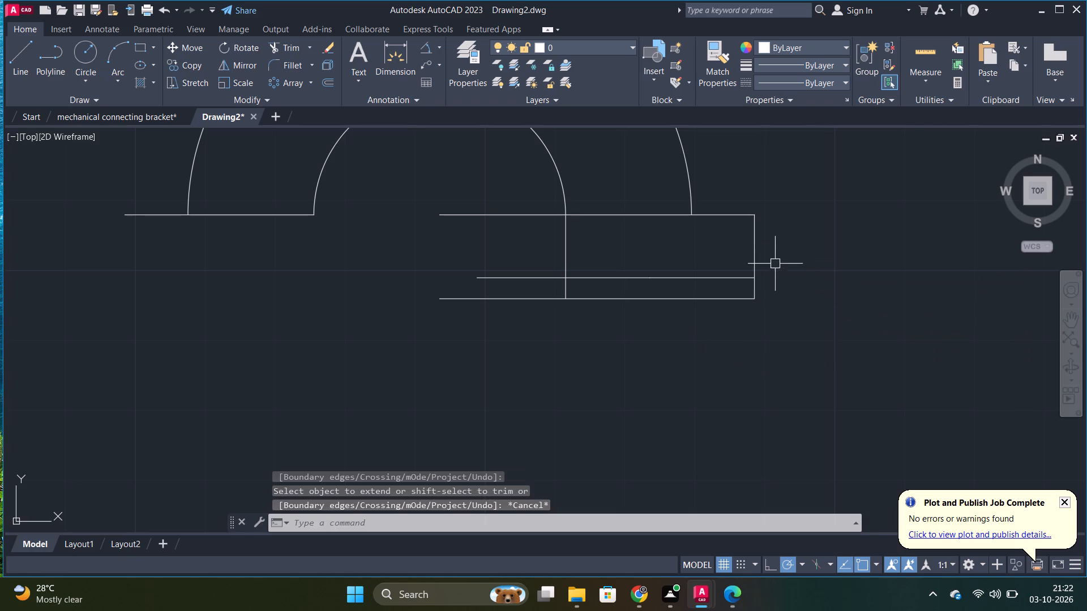
Offset the flange's outer end vertical line inward by 15, toward the inner arc.
left_click(758, 253)
key("o")
key("Return")
key("Return")
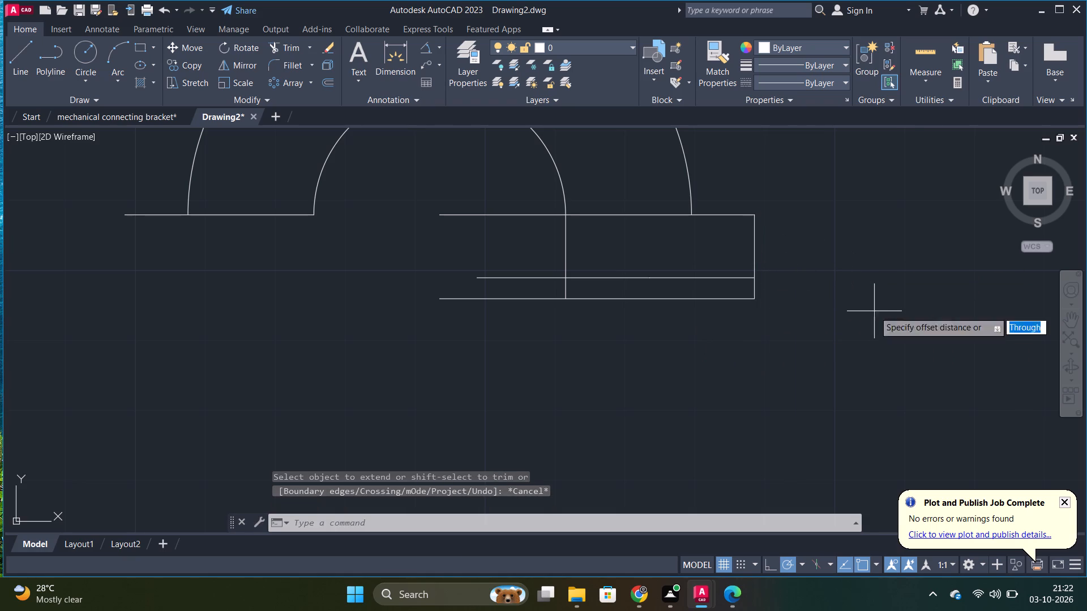
type("15")
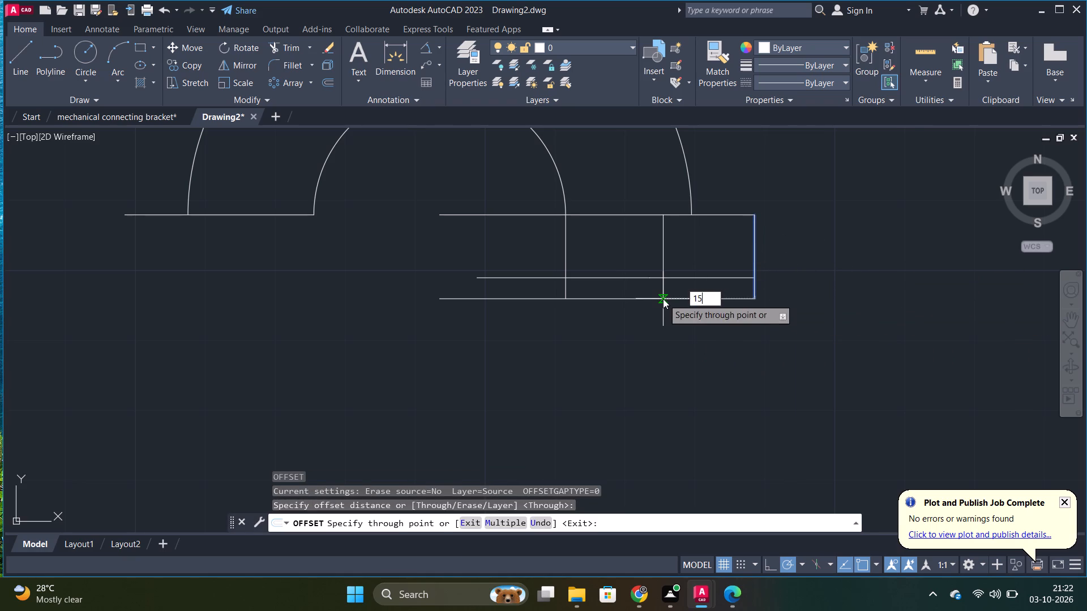
key("Return")
key("grave")
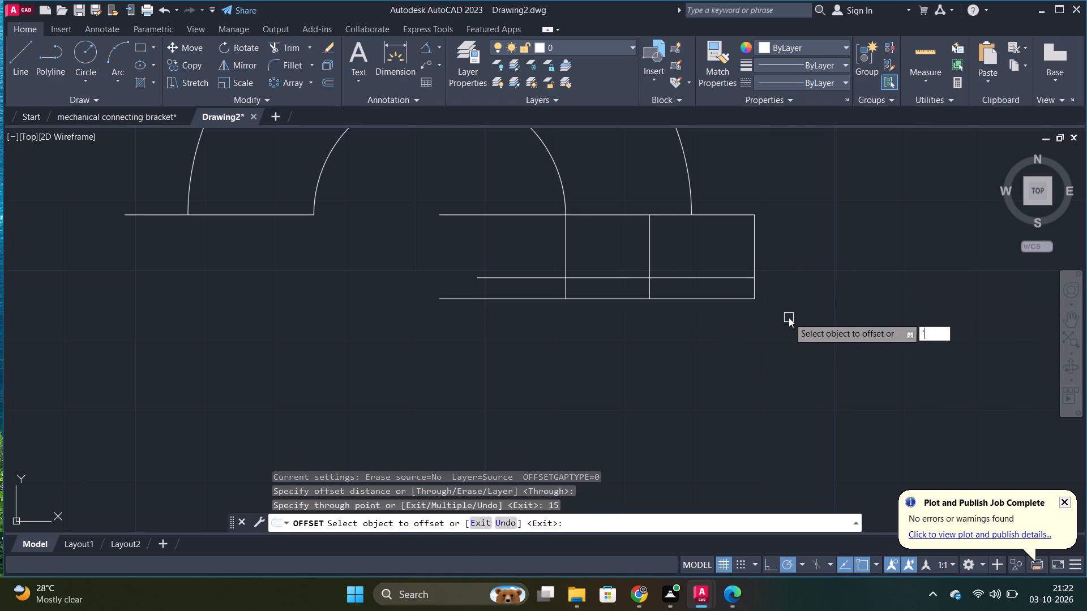
key("Escape")
Trim the surplus segments below the right flange's top edge, leaving a stepped underside with the deeper part beside the inner arc.
type("TR")
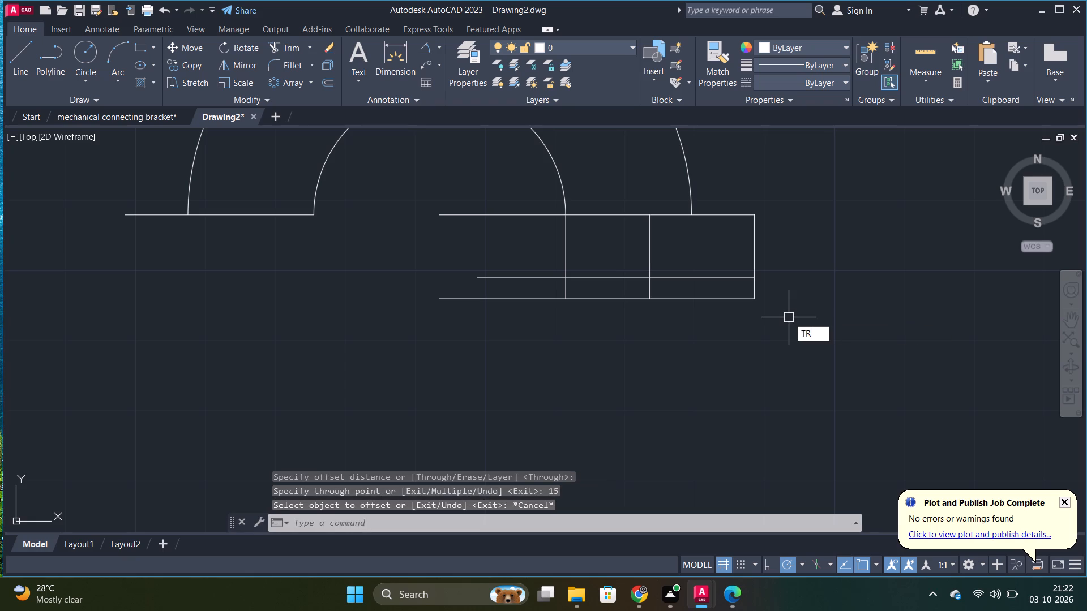
key("Return")
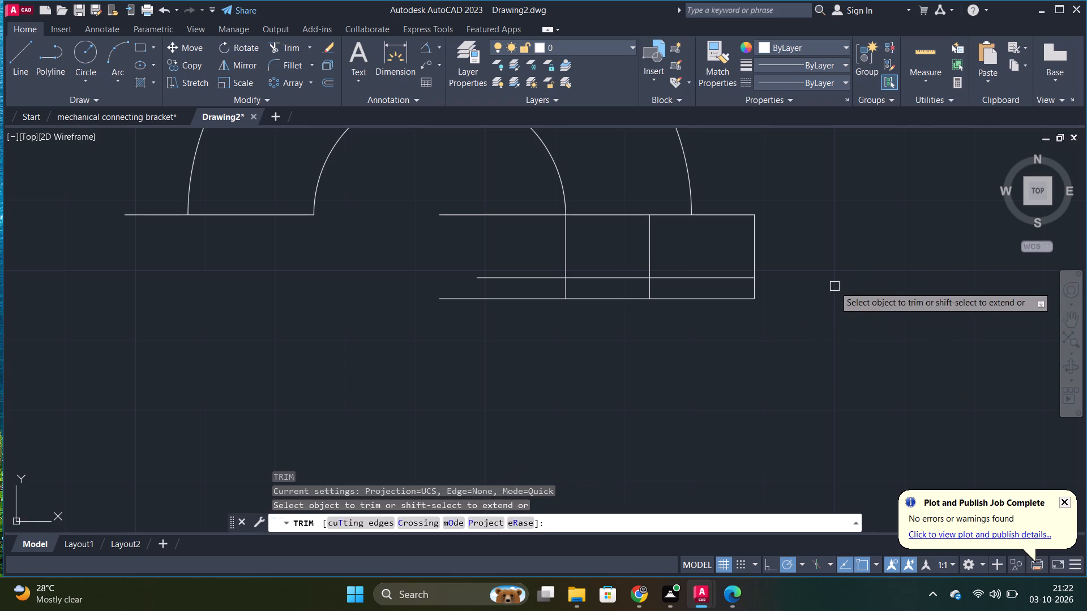
left_click(649, 253)
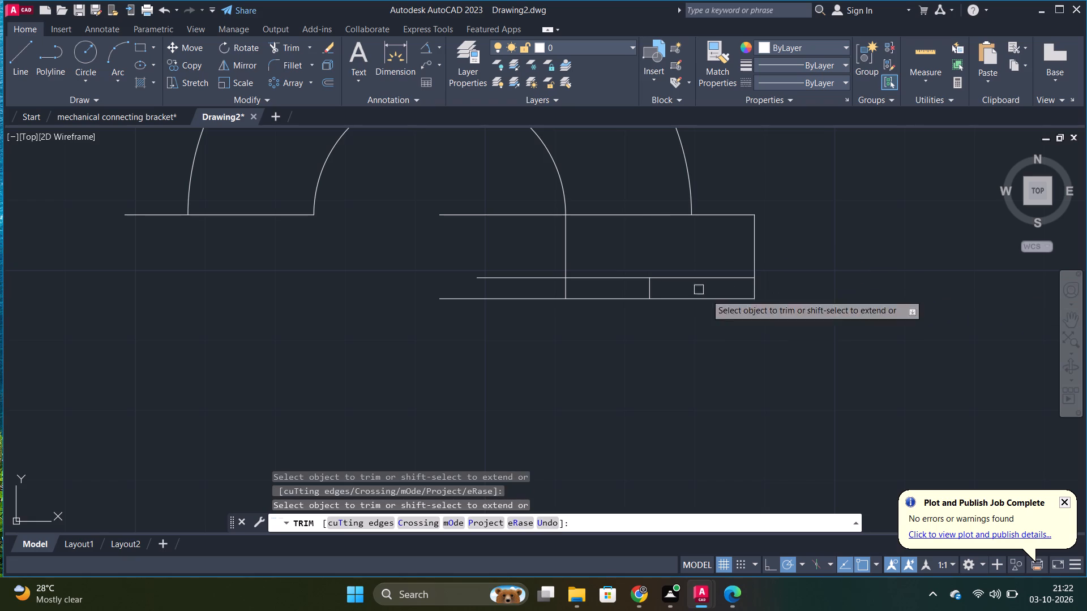
left_click(716, 299)
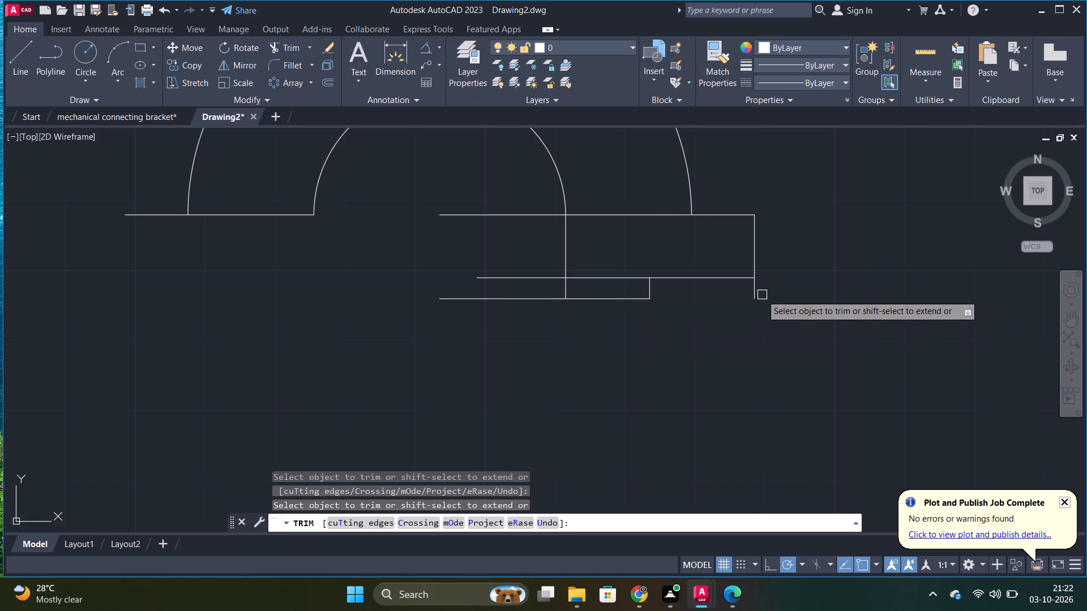
left_click(756, 291)
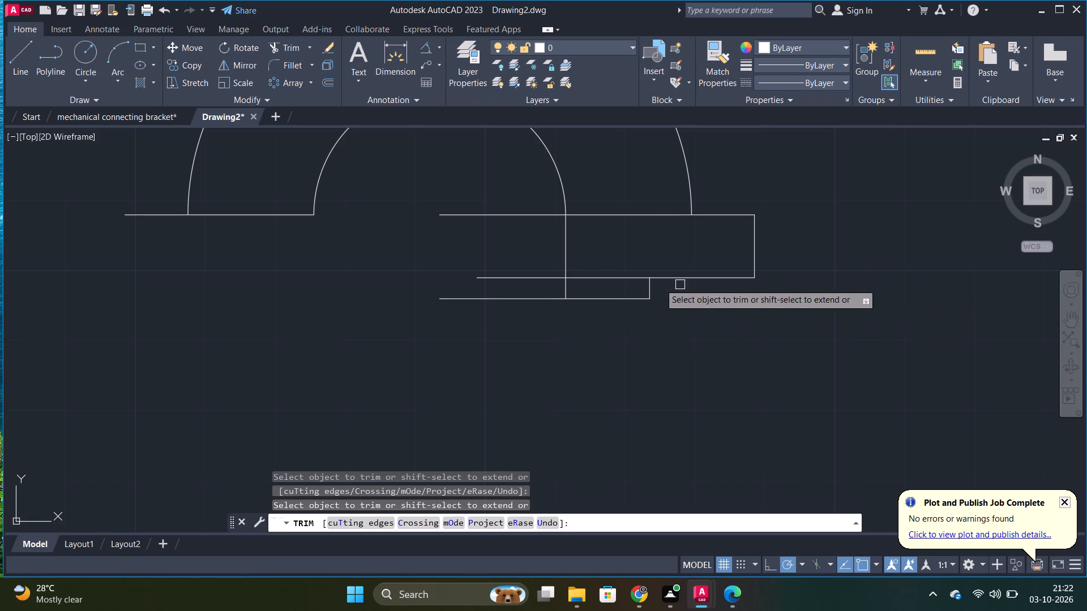
left_click(599, 276)
left_click(530, 276)
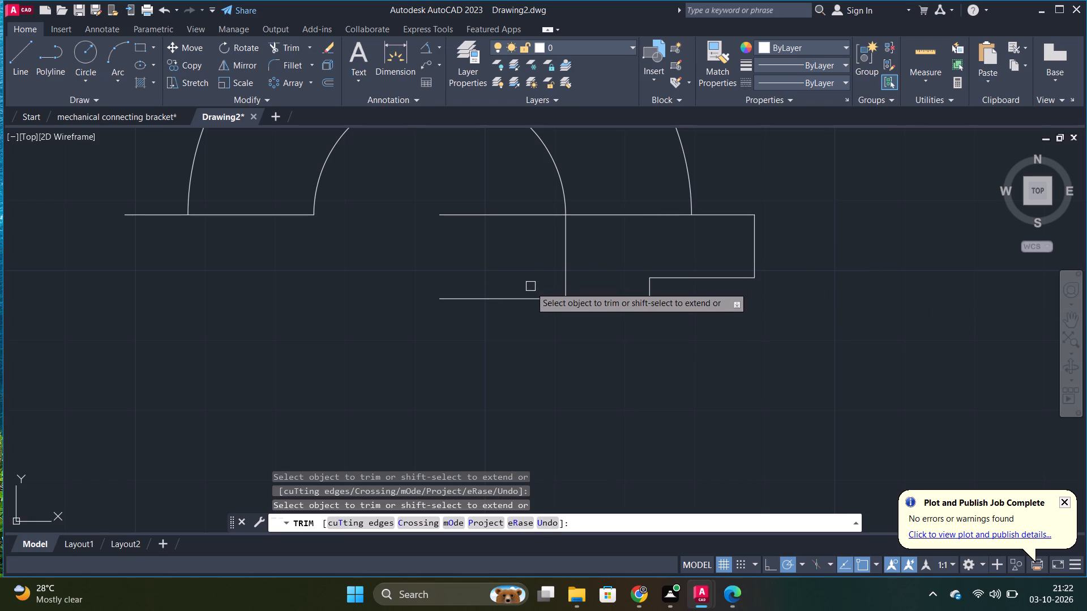
left_click(531, 298)
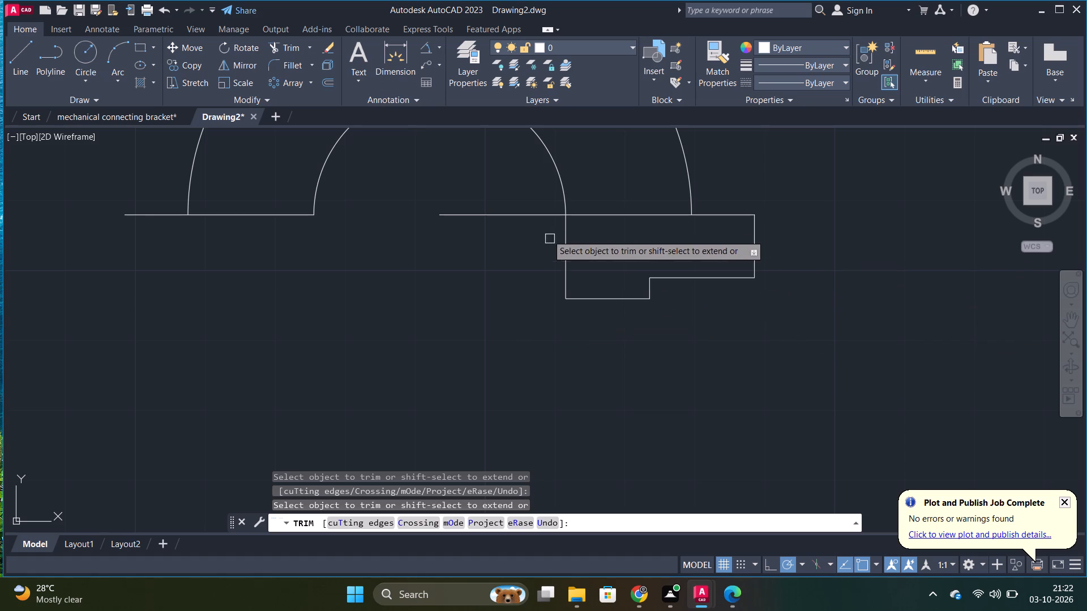
Trim the right flange's top horizontal line inside the inner arc and between the two arcs, keeping the part outside the outer arc.
left_click(530, 215)
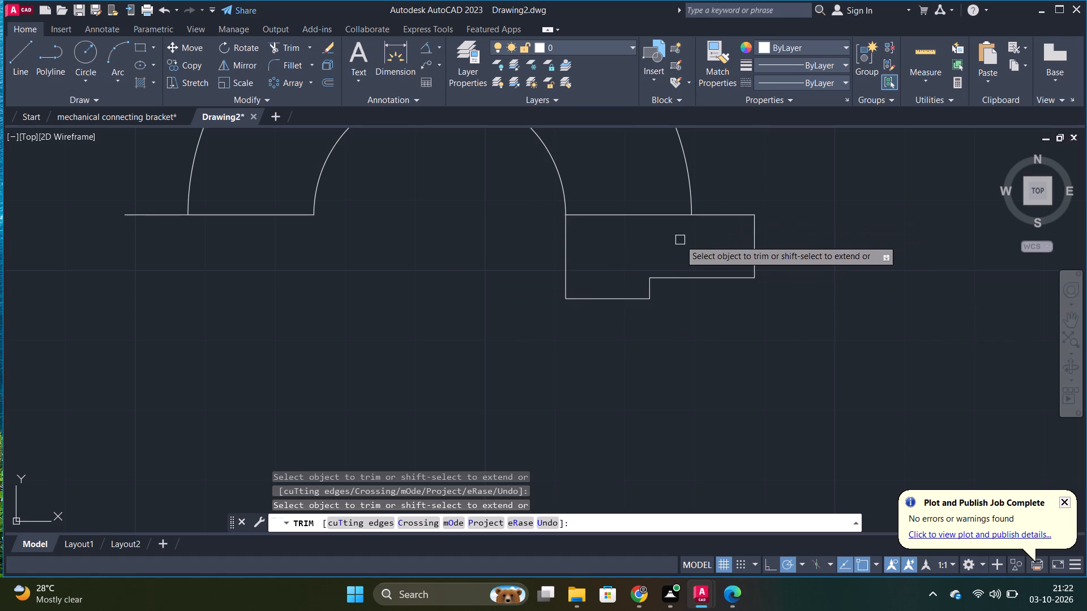
left_click(657, 221)
left_click(654, 219)
left_click(654, 219)
scroll(813, 268, "down", 1)
left_click_drag(709, 216, 704, 255)
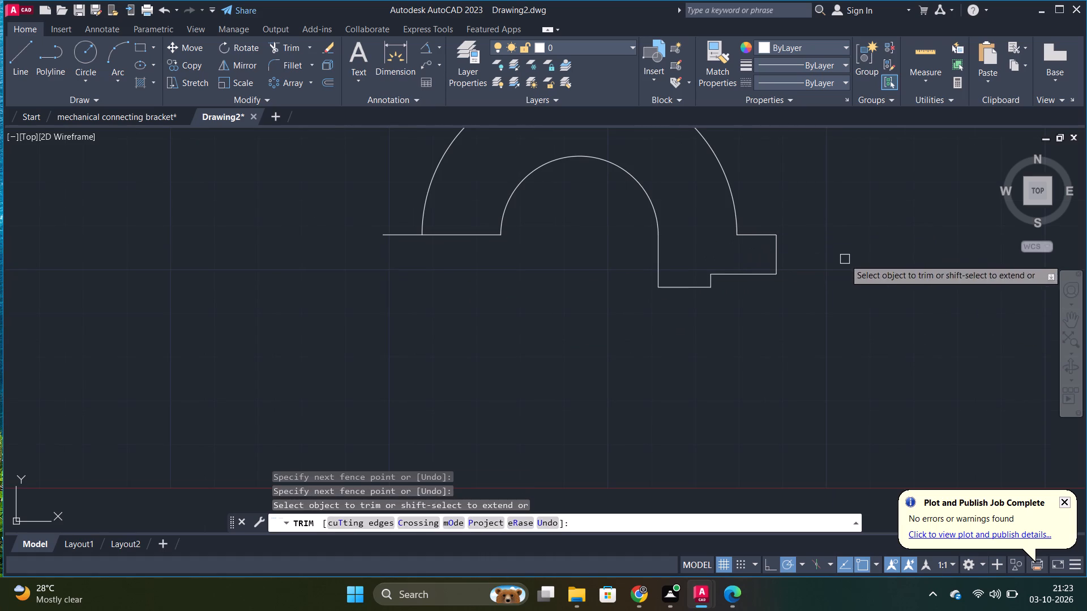
middle_click_drag(803, 252, 828, 360)
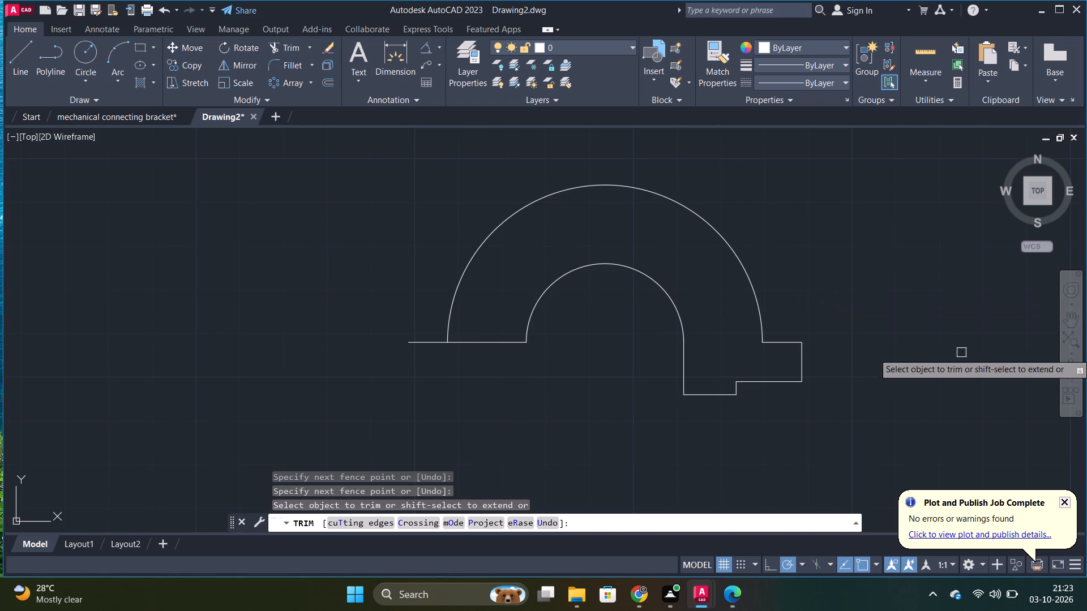
key("Escape")
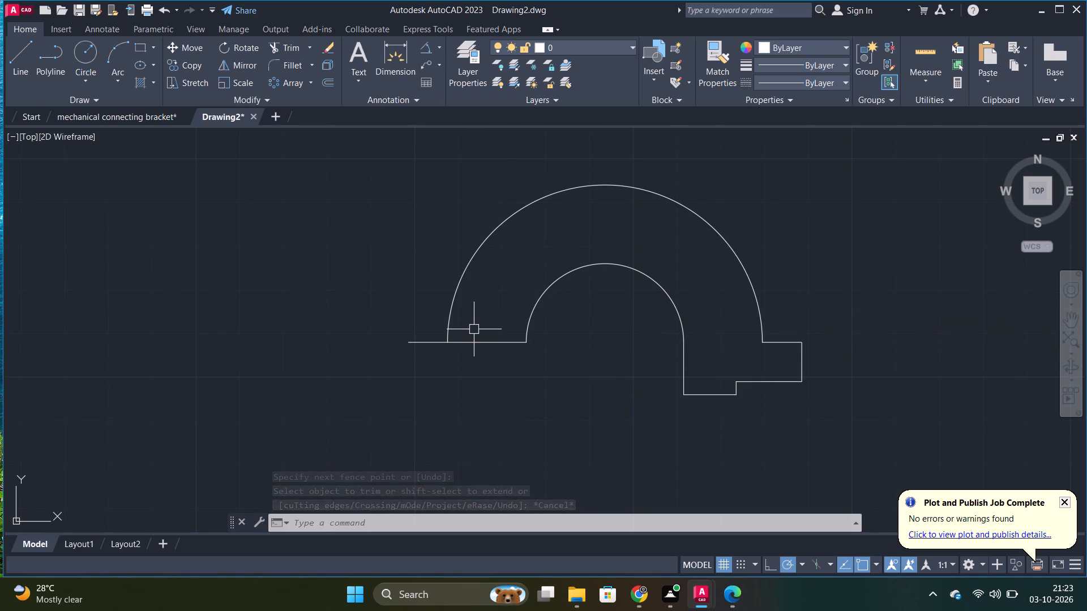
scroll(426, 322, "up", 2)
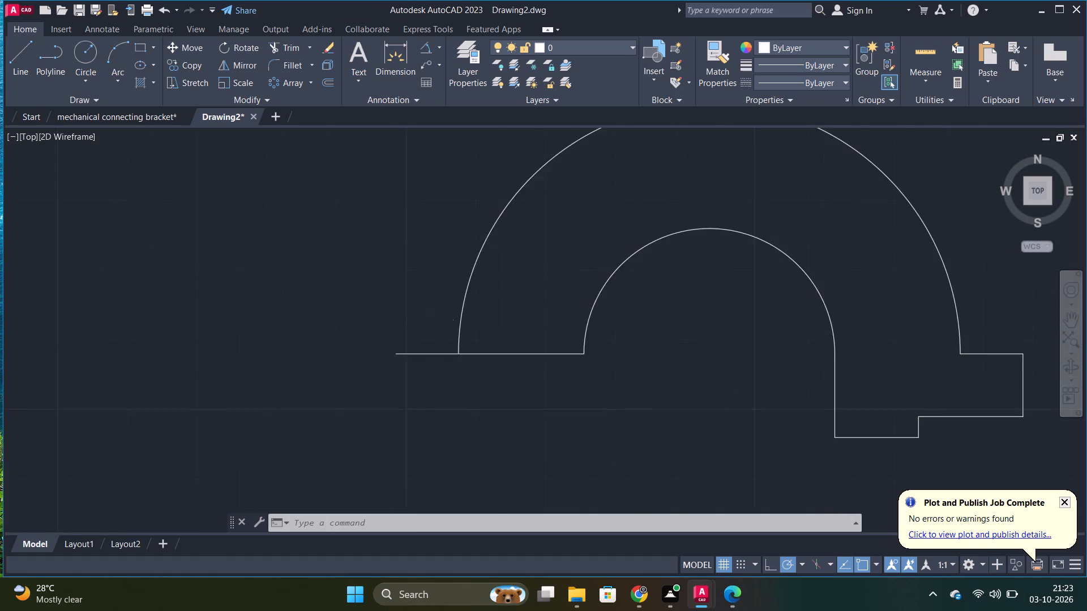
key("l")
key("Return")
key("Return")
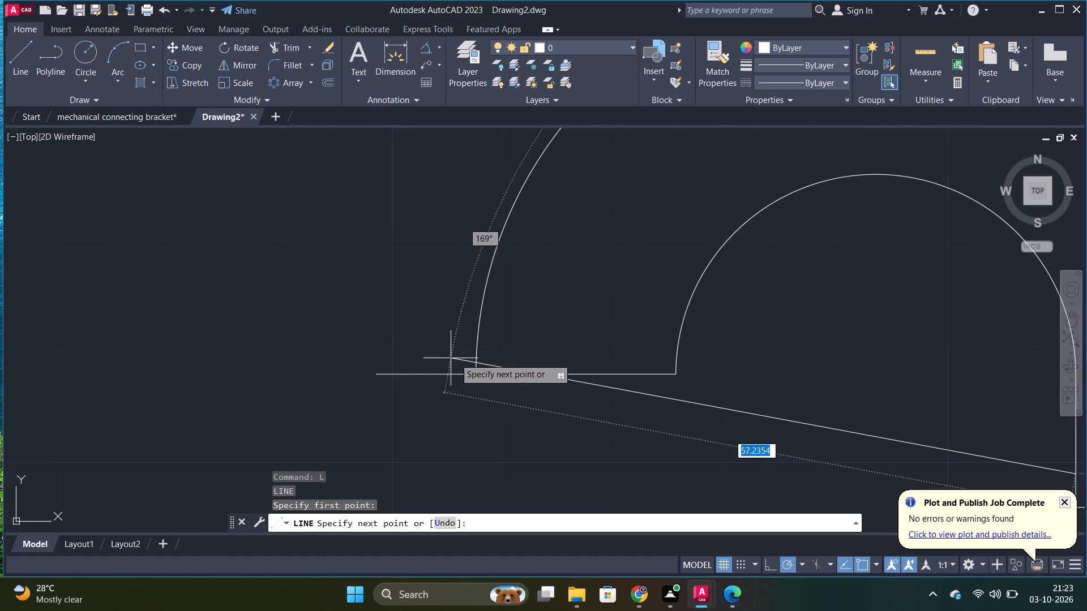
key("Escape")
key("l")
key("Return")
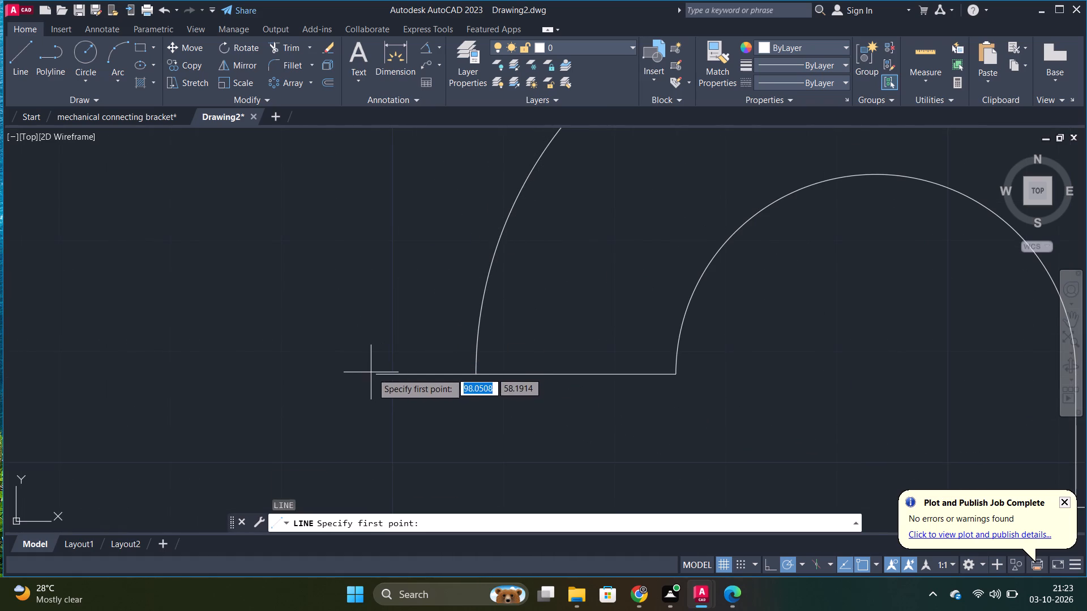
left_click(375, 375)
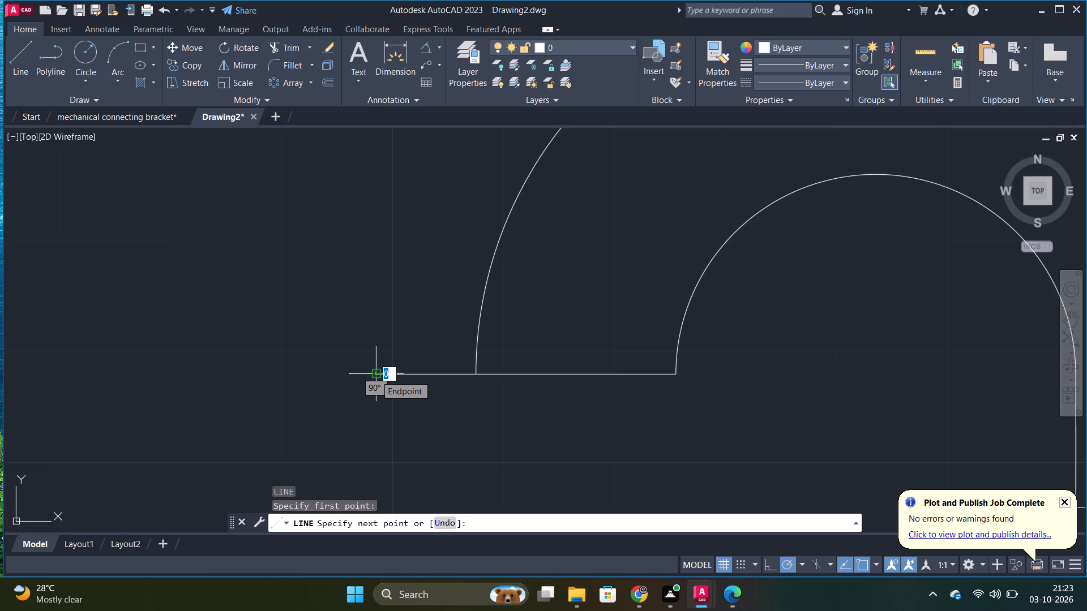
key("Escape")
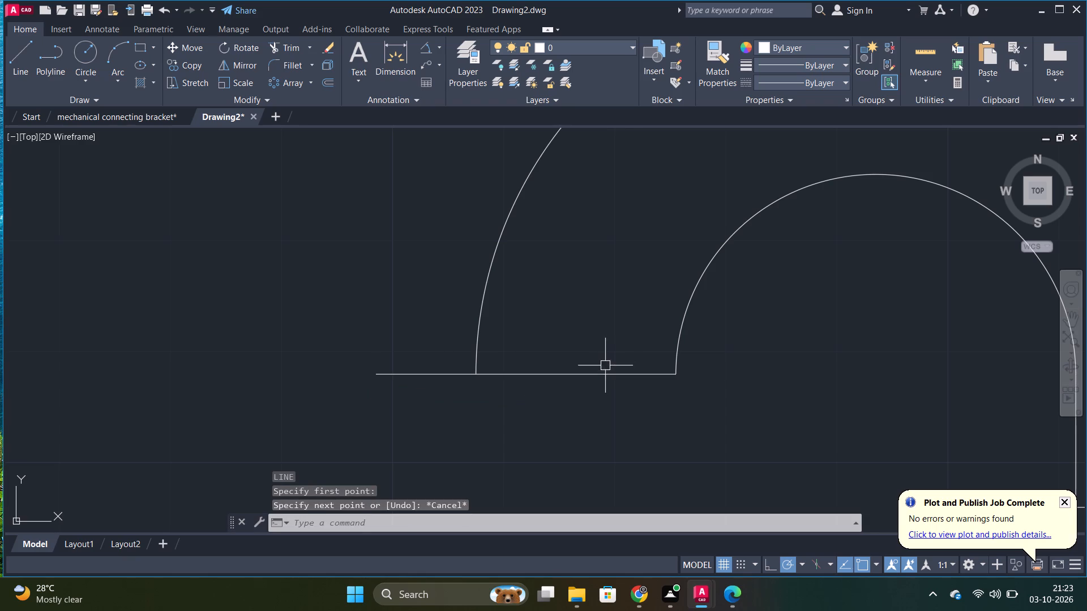
Erase the horizontal line running across the left ends of both arcs.
left_click(603, 378)
key("e")
key("Return")
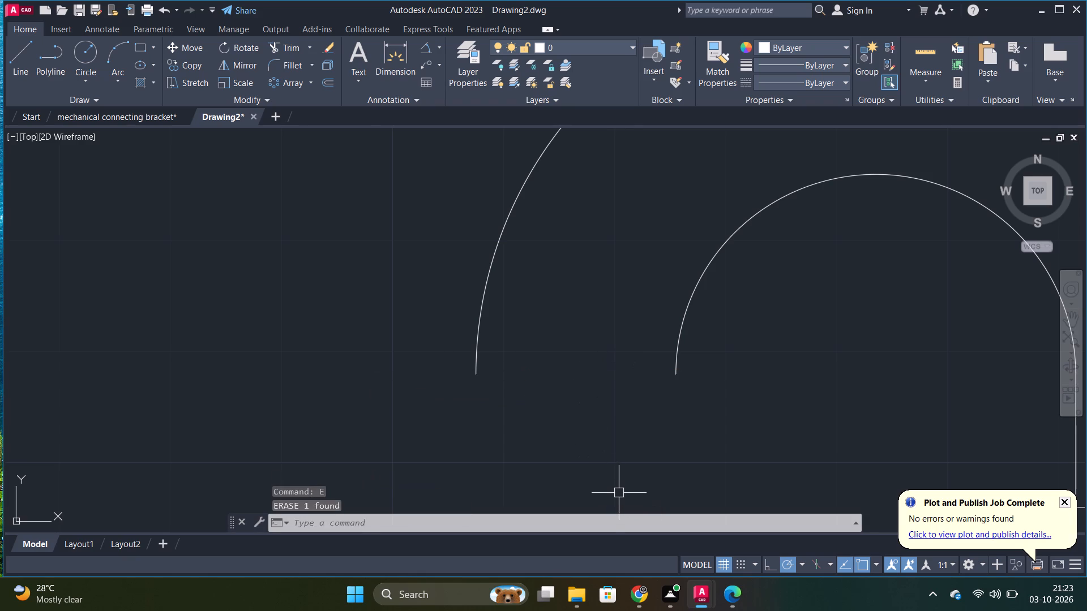
Start a line at the arcs' centre and draw it 45 units horizontally to the left.
key("l")
key("Return")
scroll(677, 385, "down", 1)
middle_click_drag(679, 377, 539, 358)
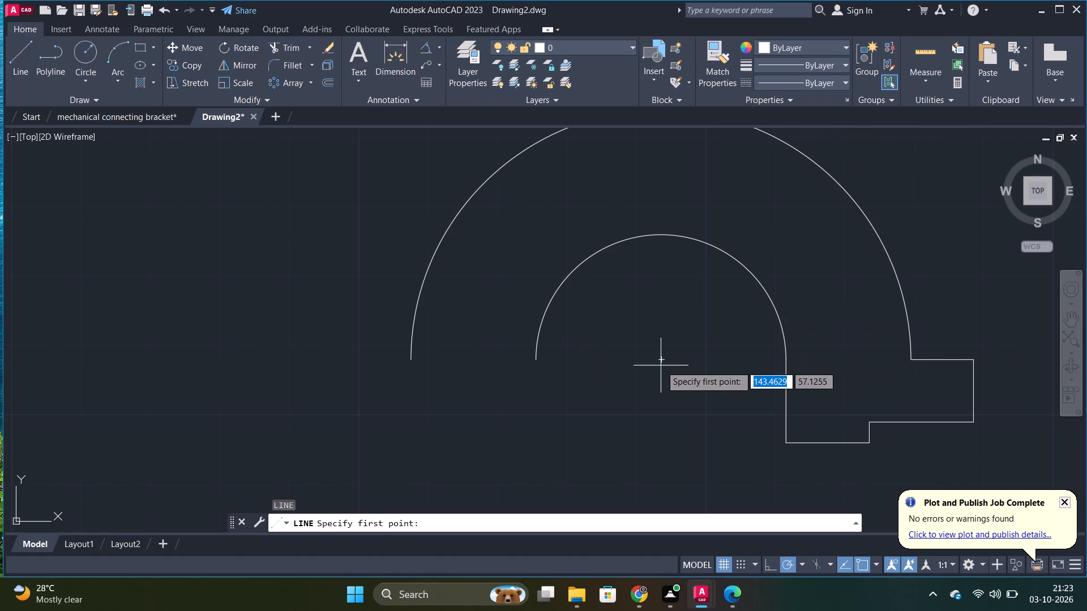
left_click(661, 358)
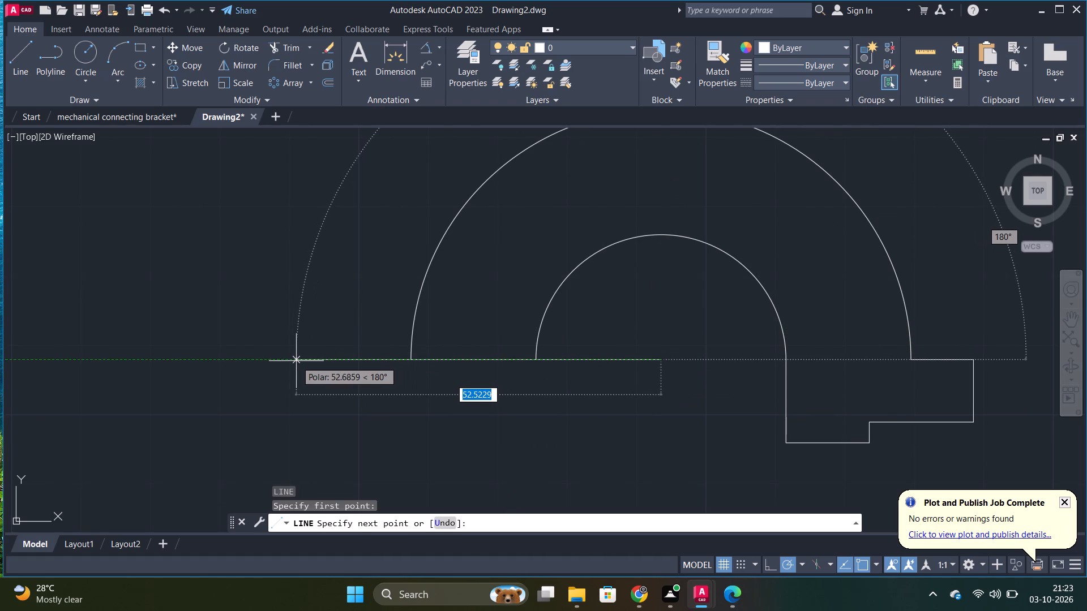
type("45")
key("Return")
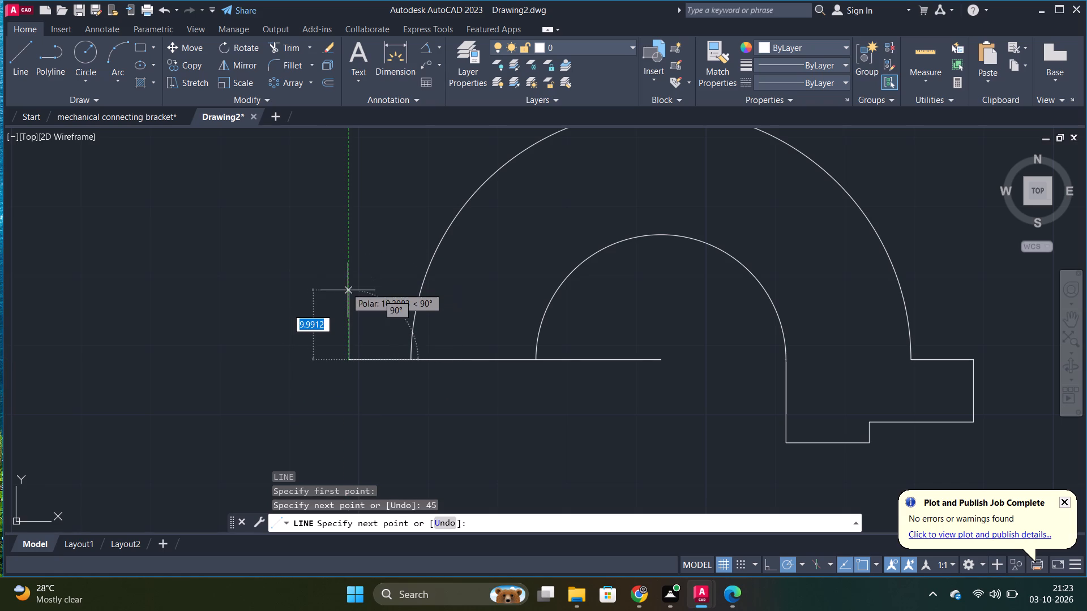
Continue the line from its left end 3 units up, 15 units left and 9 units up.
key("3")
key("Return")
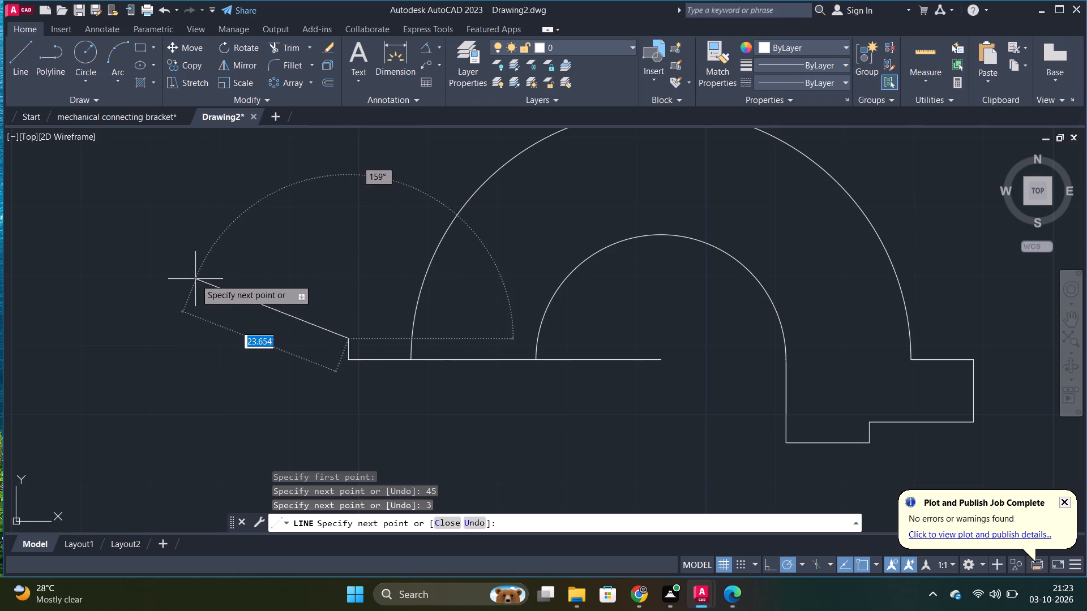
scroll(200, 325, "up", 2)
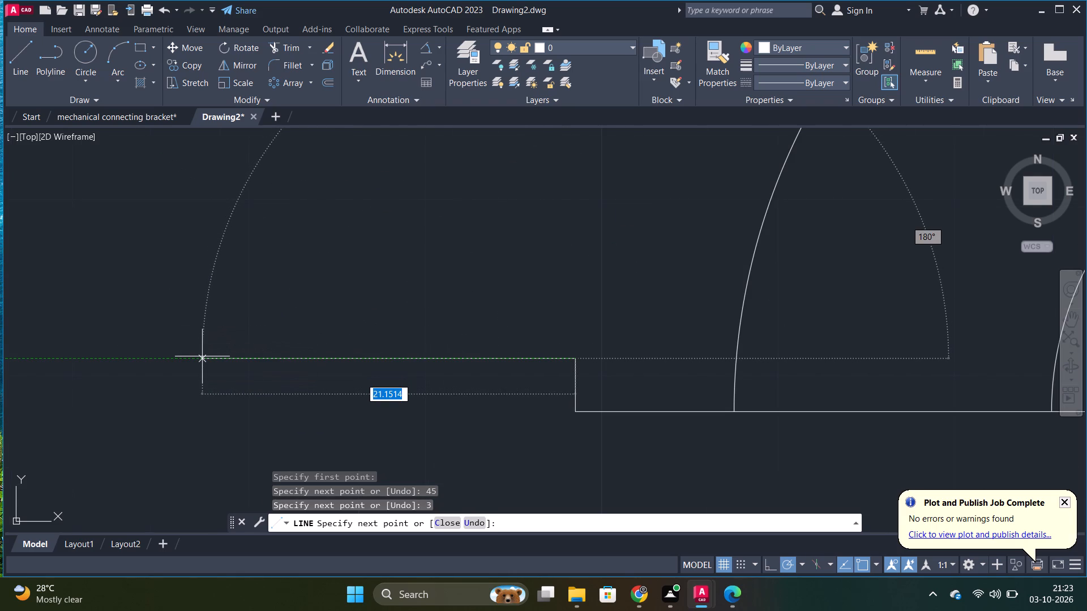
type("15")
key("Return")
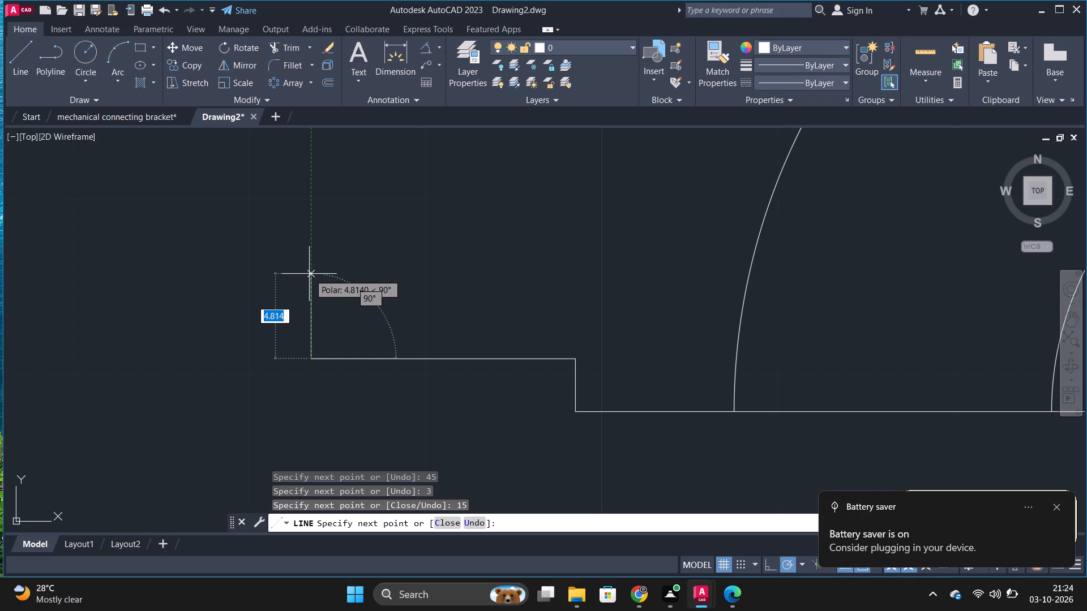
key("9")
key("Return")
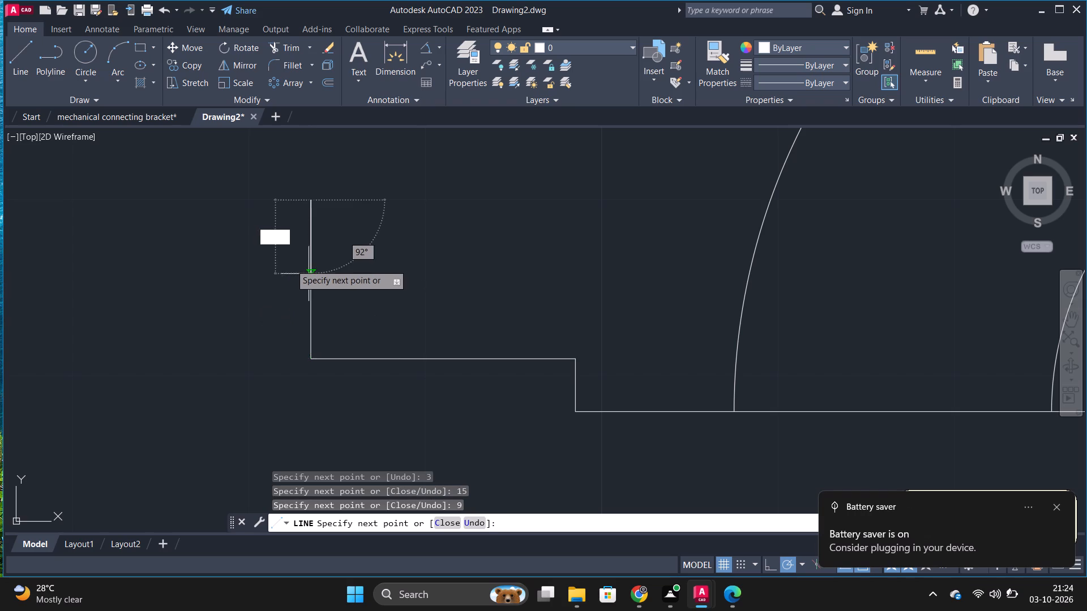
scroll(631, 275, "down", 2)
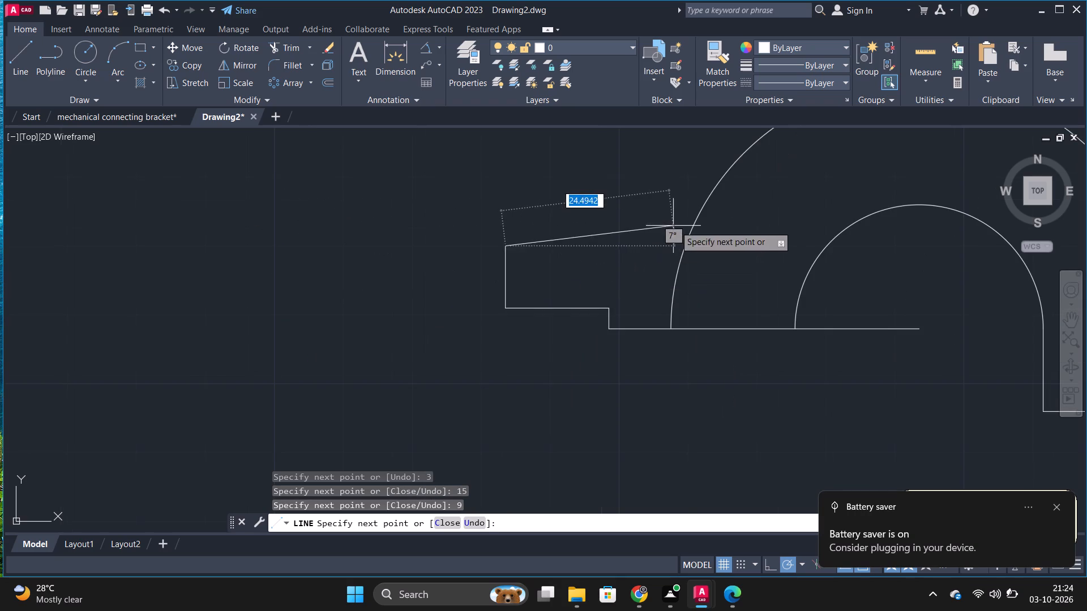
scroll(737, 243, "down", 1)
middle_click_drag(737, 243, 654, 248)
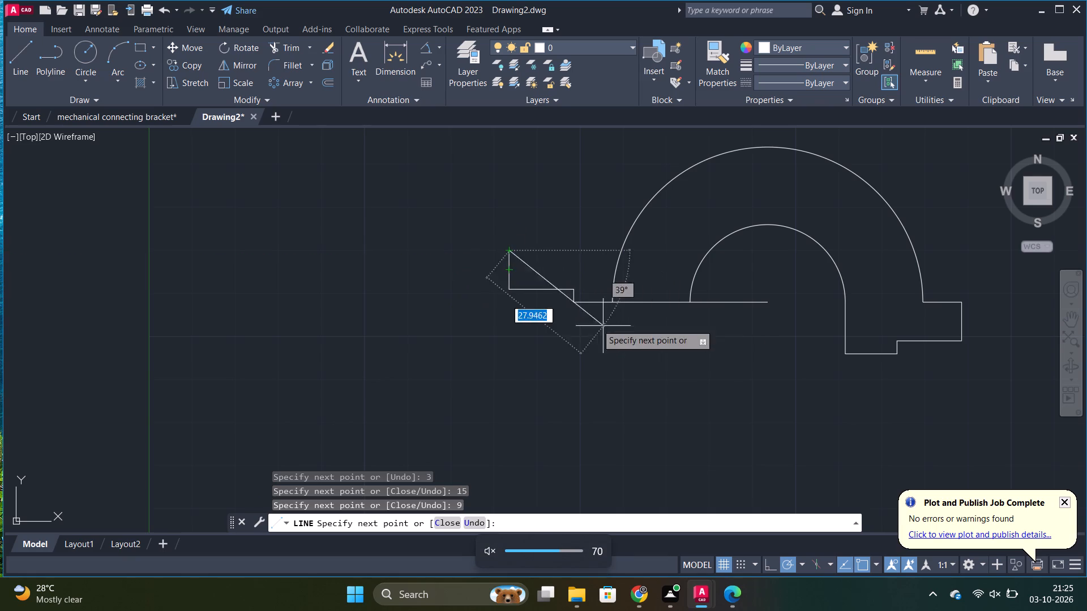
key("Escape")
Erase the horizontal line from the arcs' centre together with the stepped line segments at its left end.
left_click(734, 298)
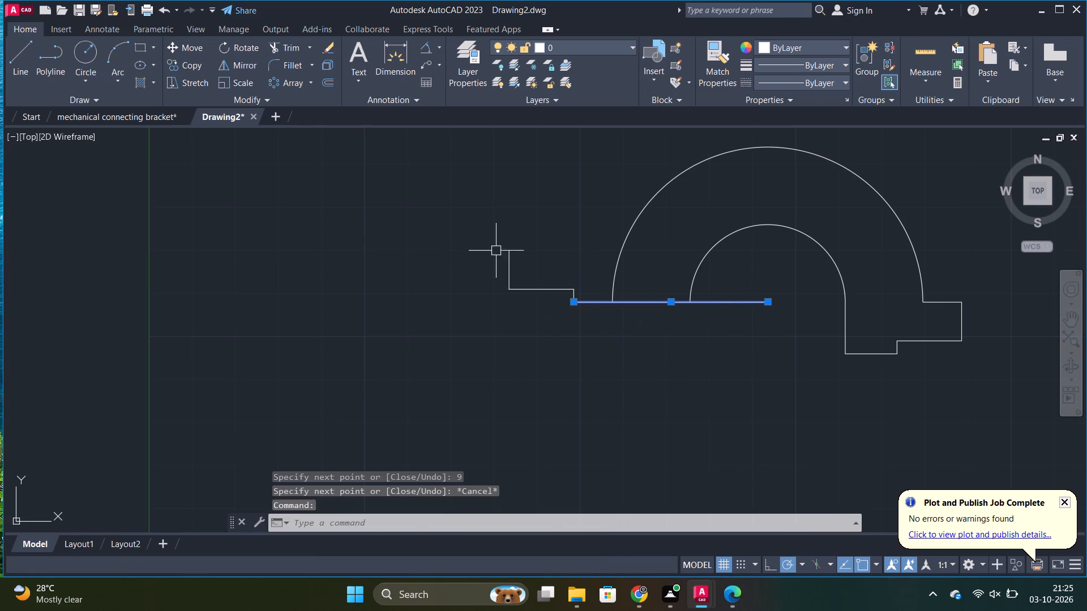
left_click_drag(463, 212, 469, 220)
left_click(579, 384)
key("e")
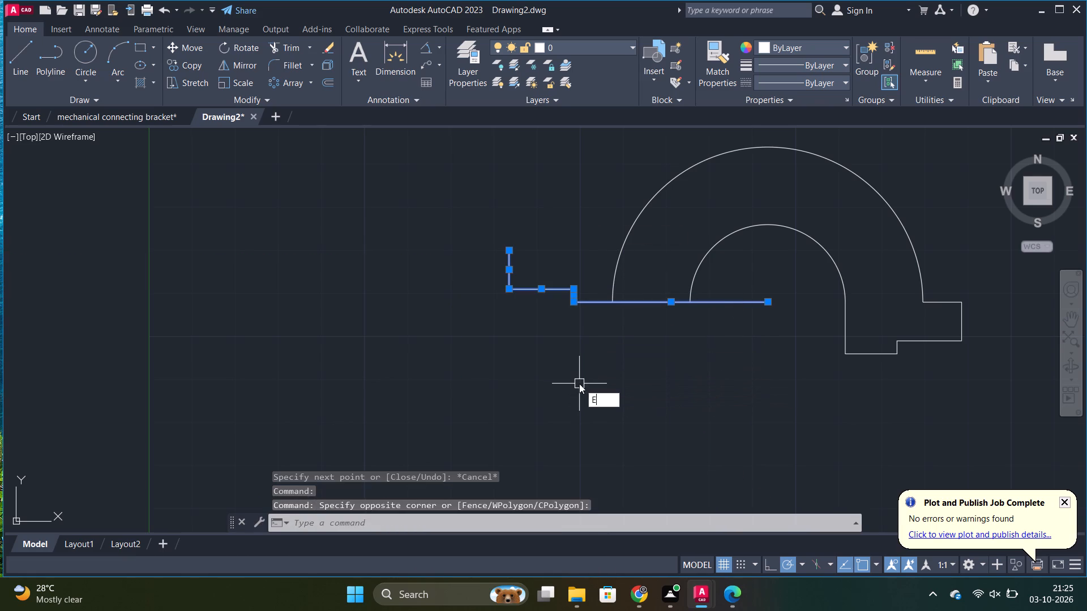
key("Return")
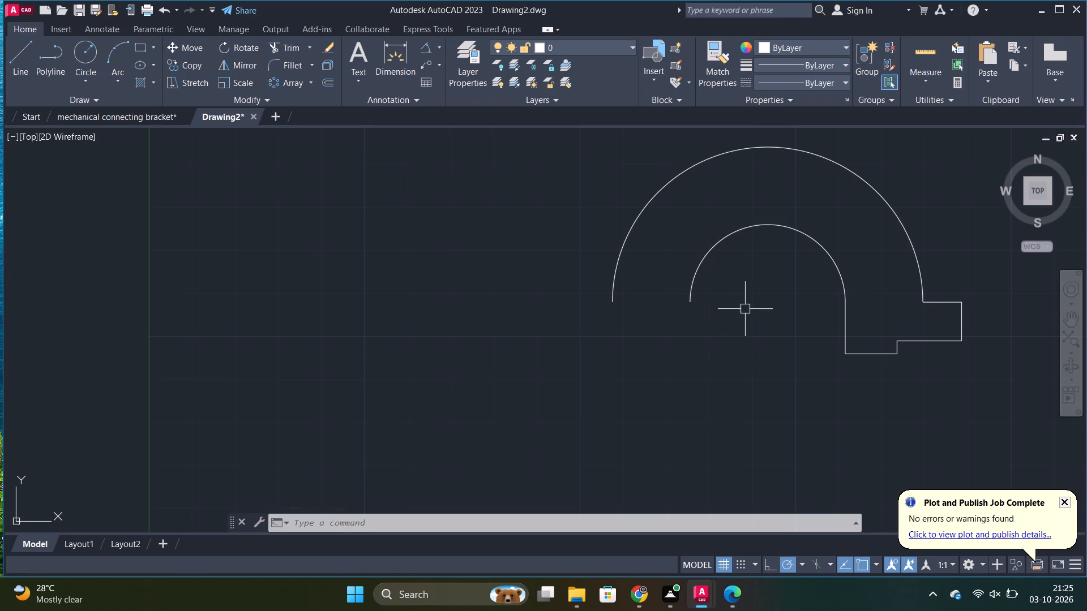
Draw a line from the arcs' centre 45 units horizontally left, continuing 9 units straight down for the left flange's outer edge.
key("l")
key("Return")
left_click(767, 303)
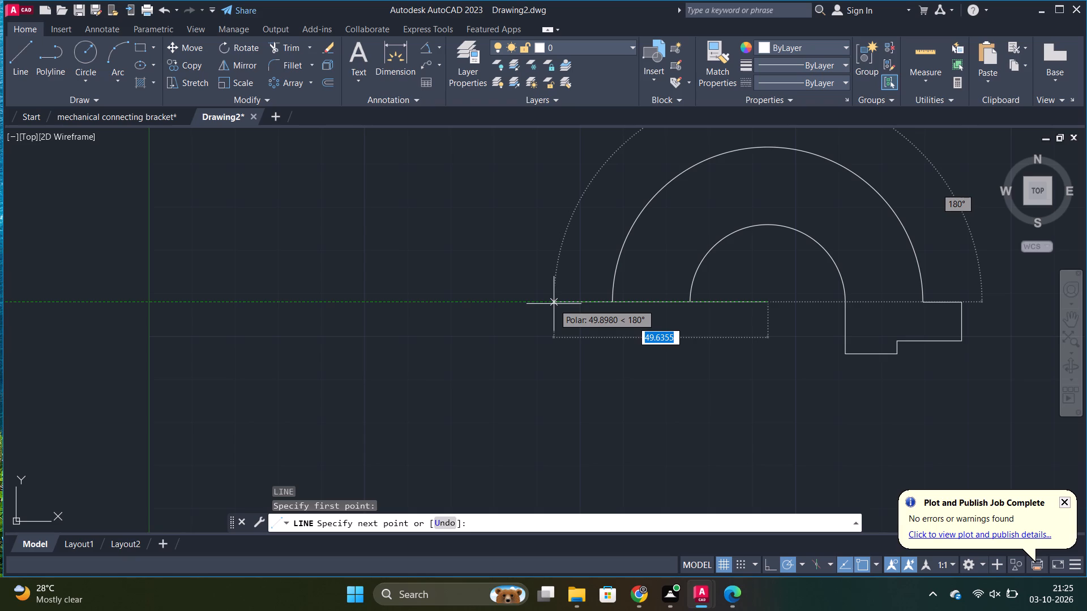
type("45")
key("Return")
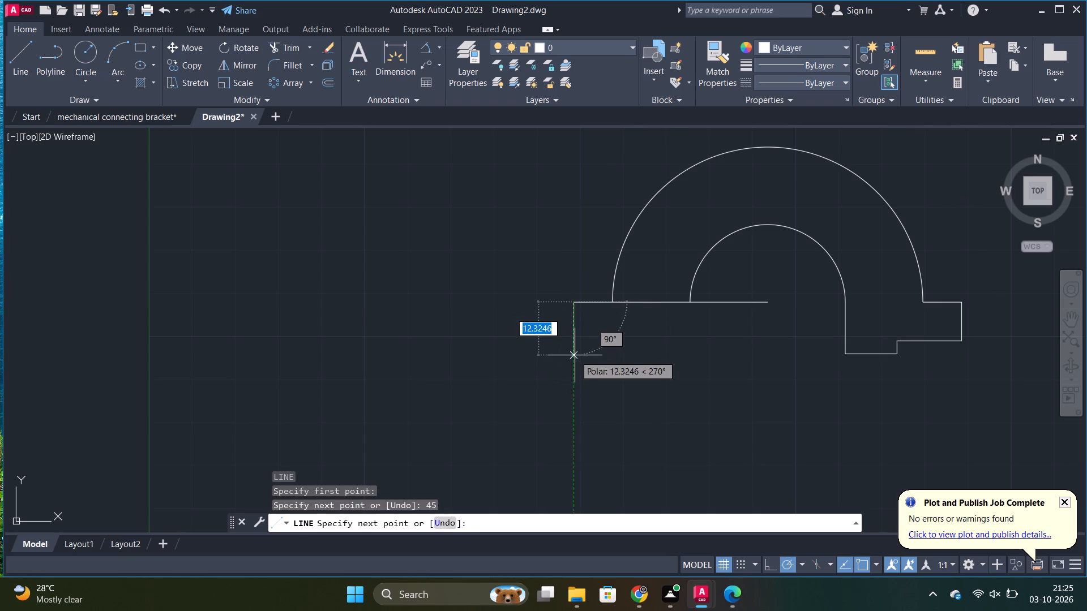
scroll(575, 355, "up", 1)
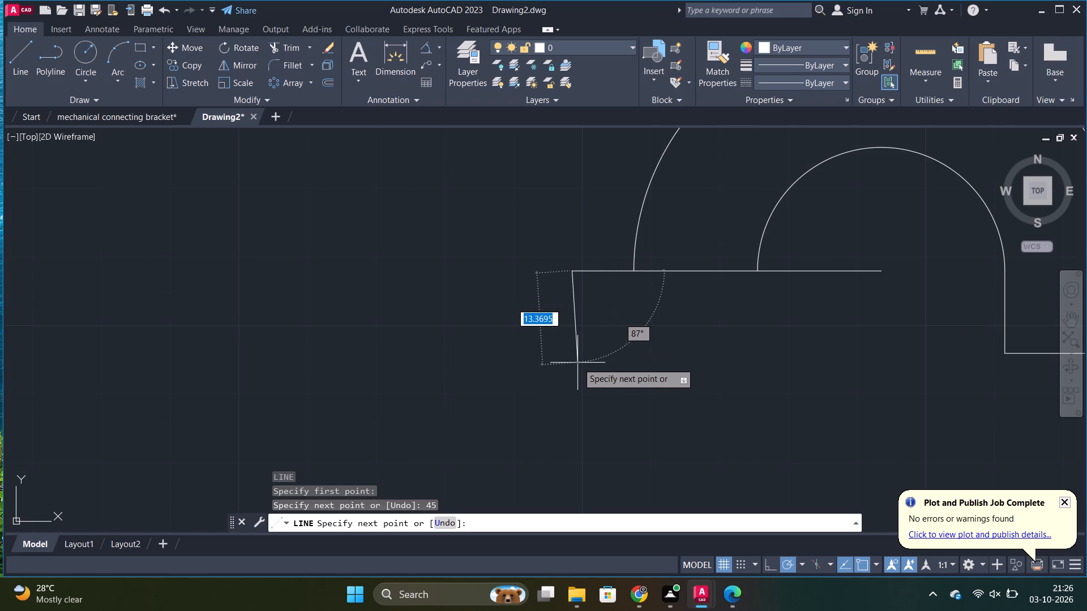
scroll(570, 359, "down", 1)
middle_click_drag(570, 359, 569, 359)
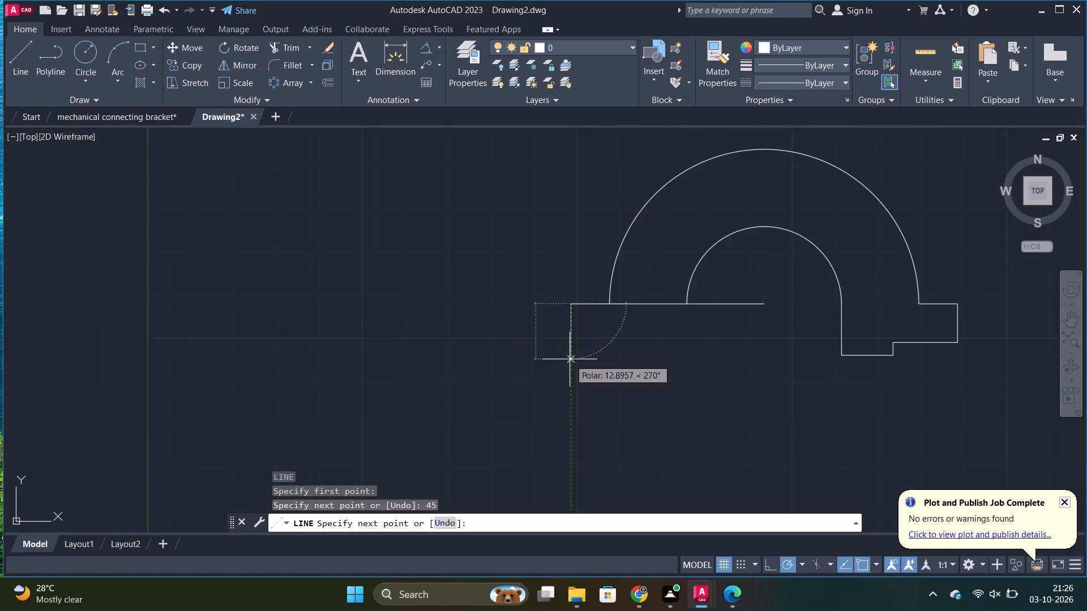
middle_click_drag(569, 359, 460, 363)
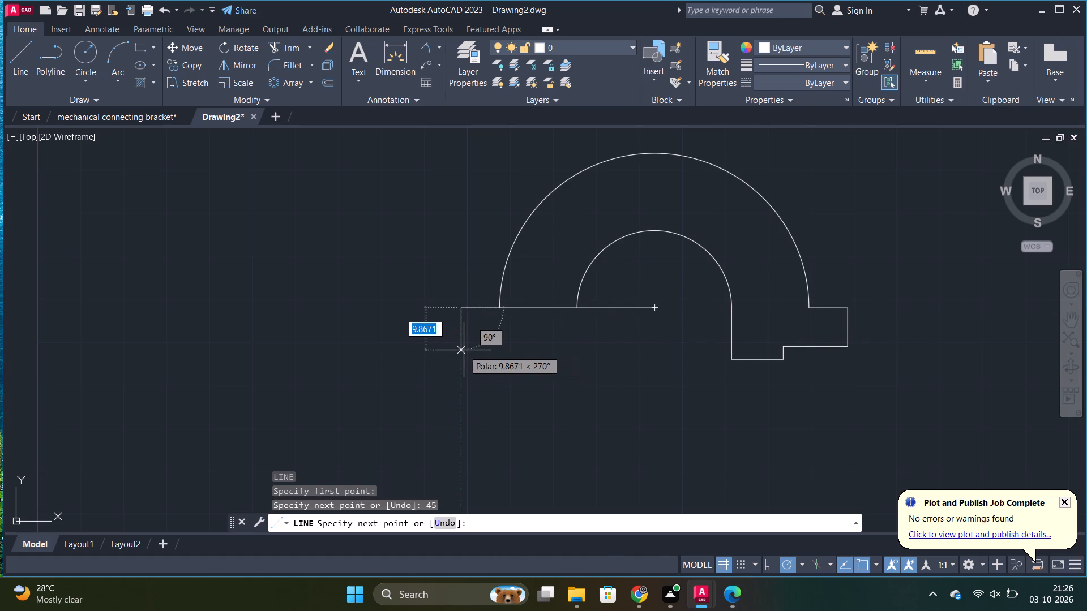
key("9")
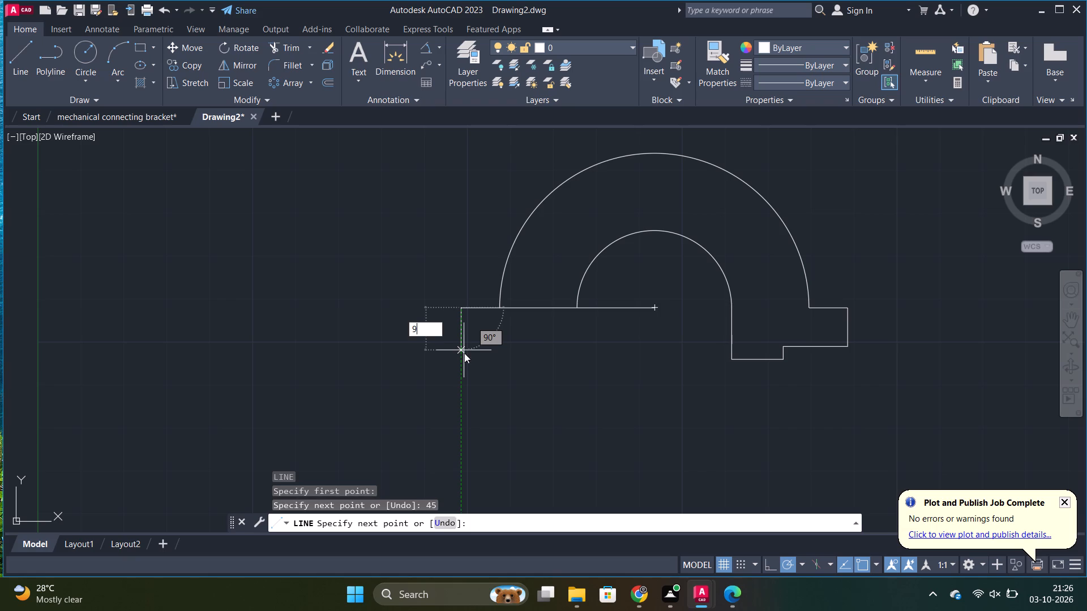
scroll(501, 411, "down", 2)
scroll(482, 410, "up", 2)
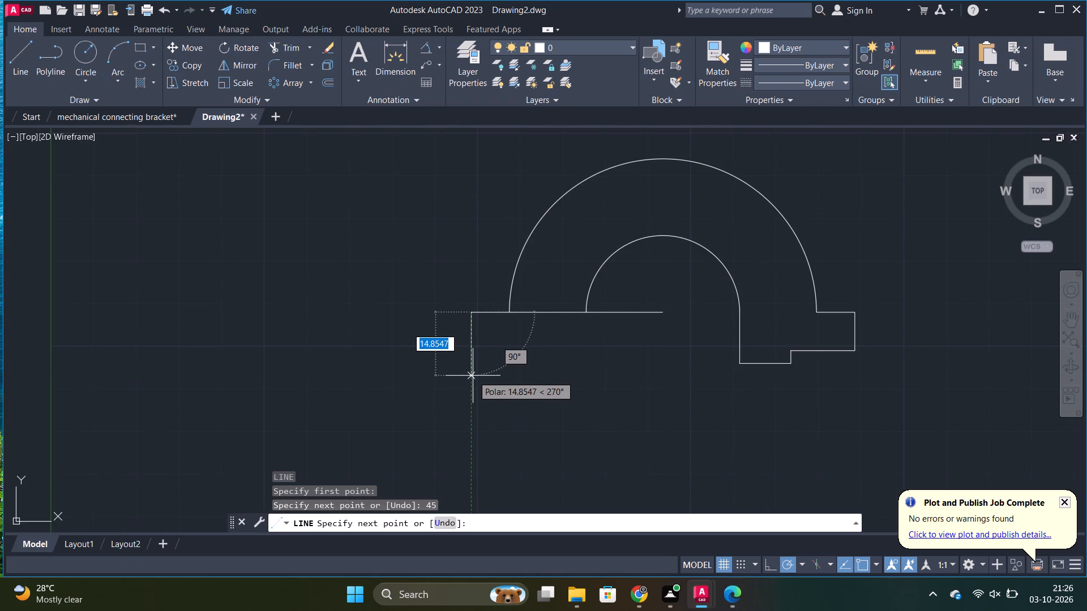
key("9")
key("Return")
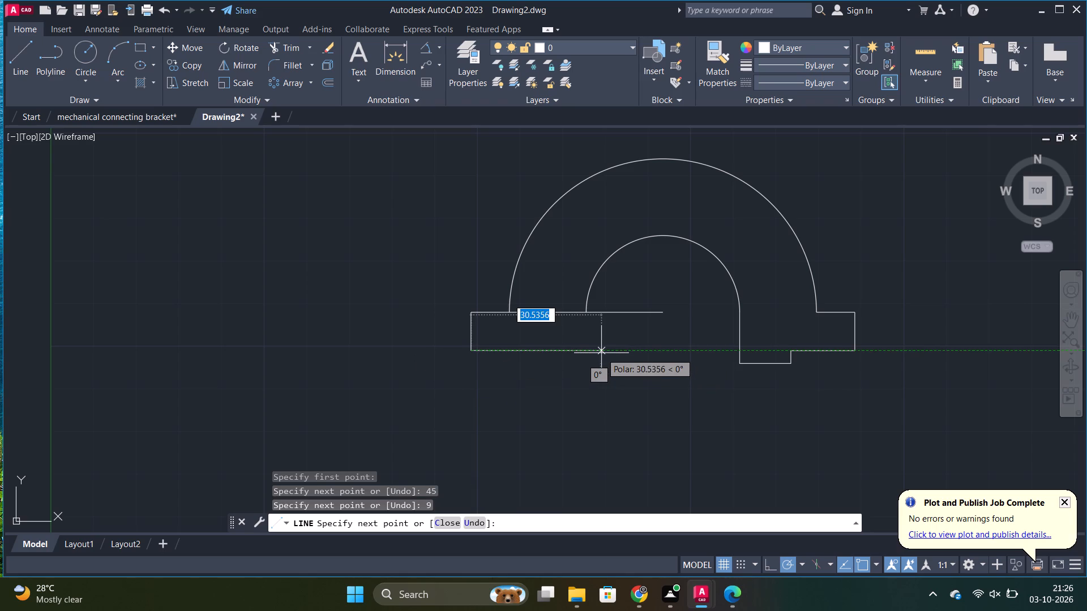
Continue the left flange outline 15 units right, 3 down and 12 right, closing up to the inner arc's left end.
type("15")
key("Return")
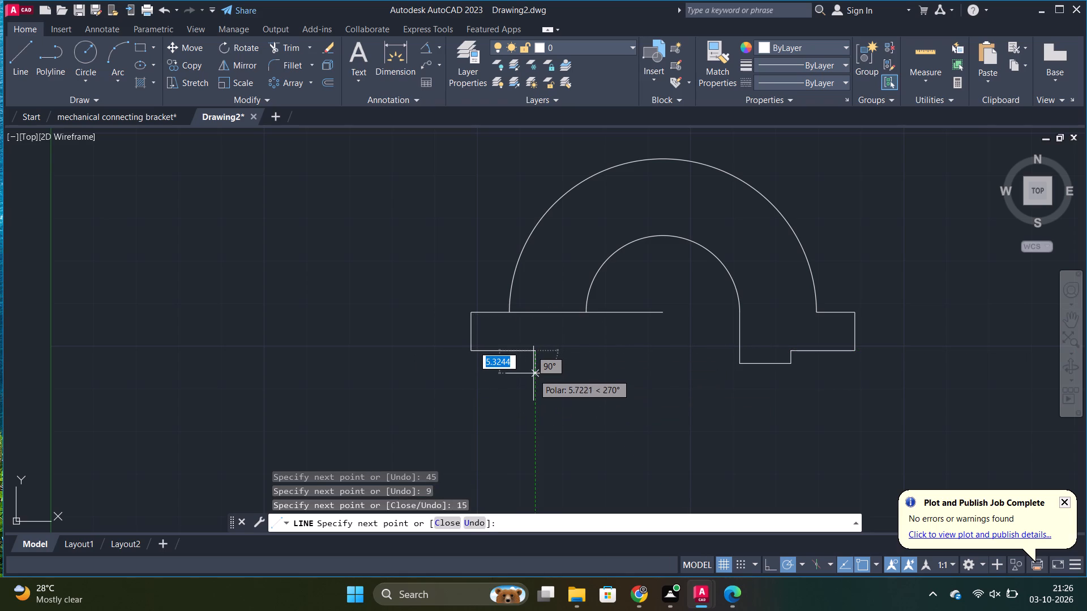
key("3")
key("Return")
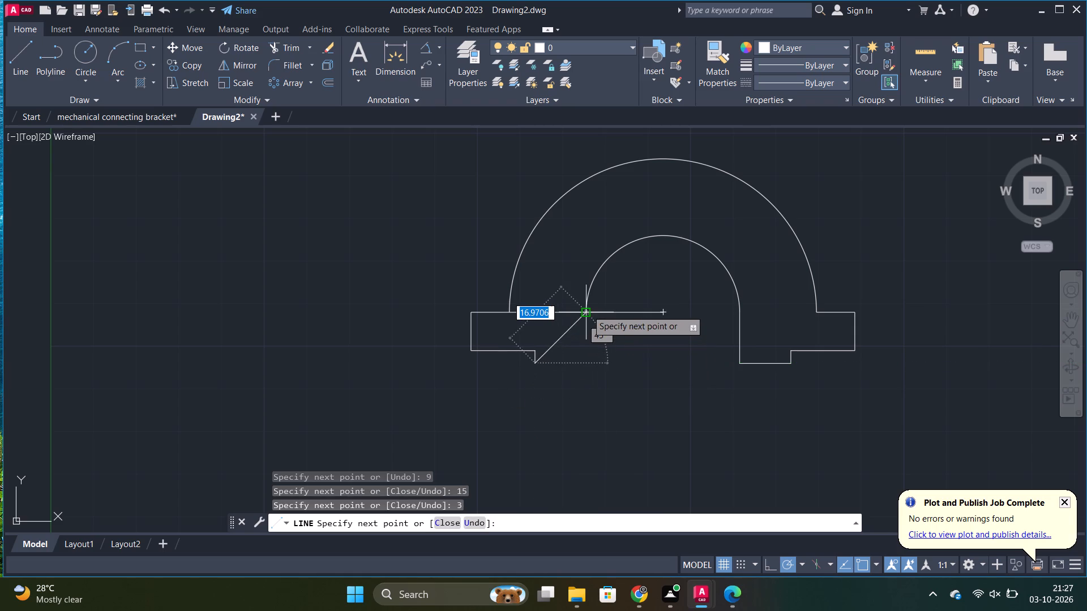
left_click(587, 362)
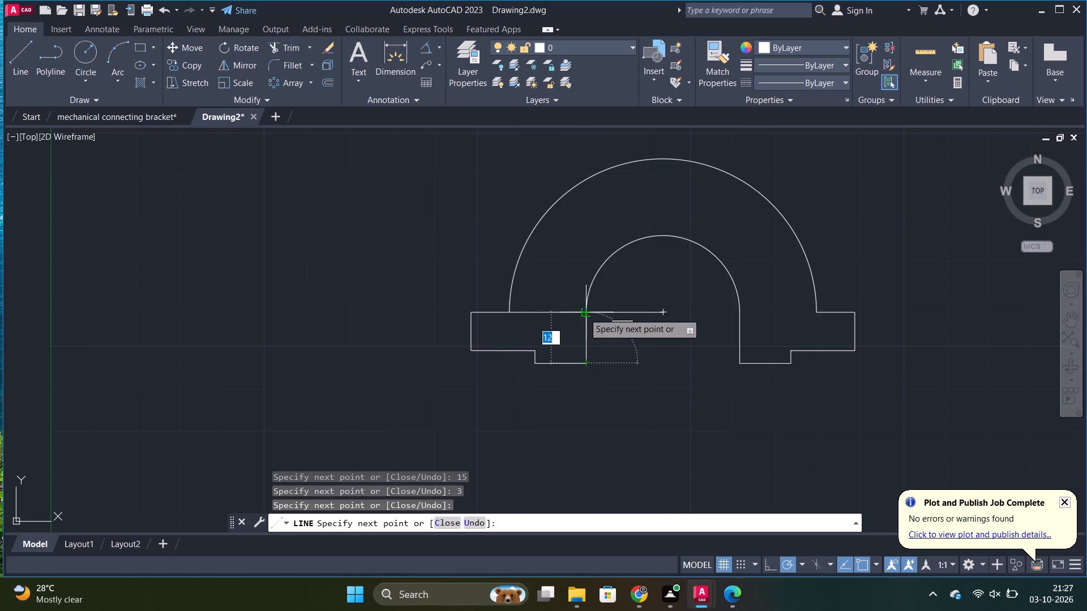
left_click(584, 312)
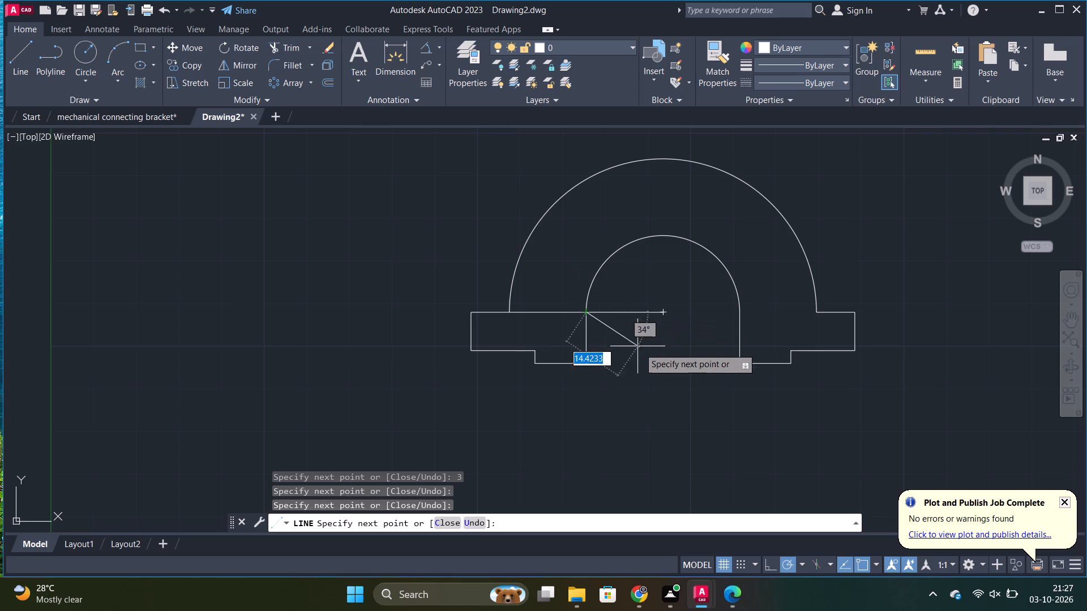
key("Escape")
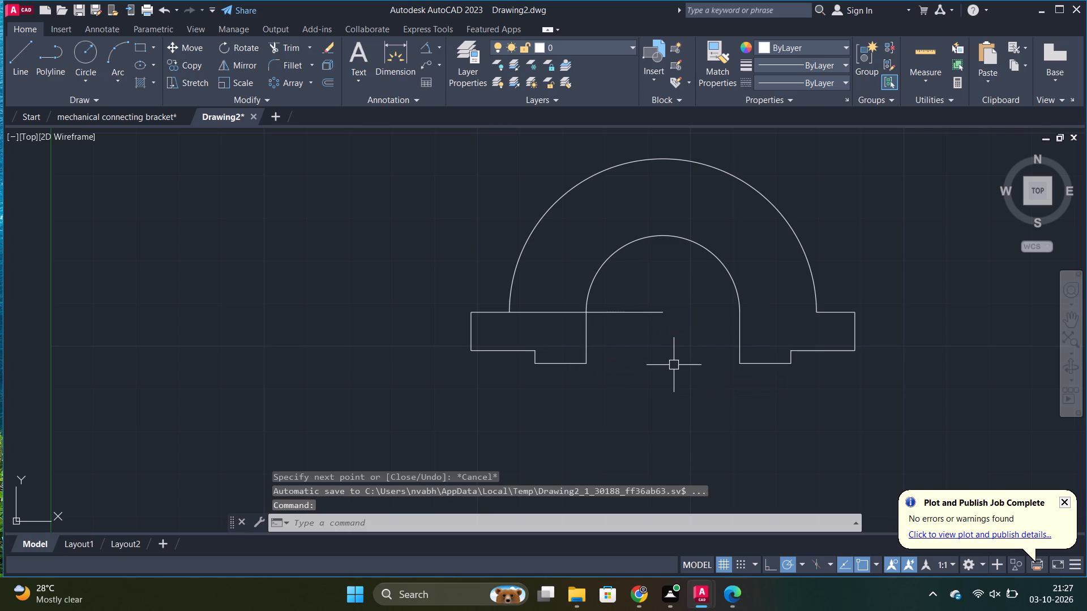
Trim the left flange's top line inside the inner arc and between the two arcs, keeping the part outside the outer arc.
type("TR")
key("Return")
left_click(617, 313)
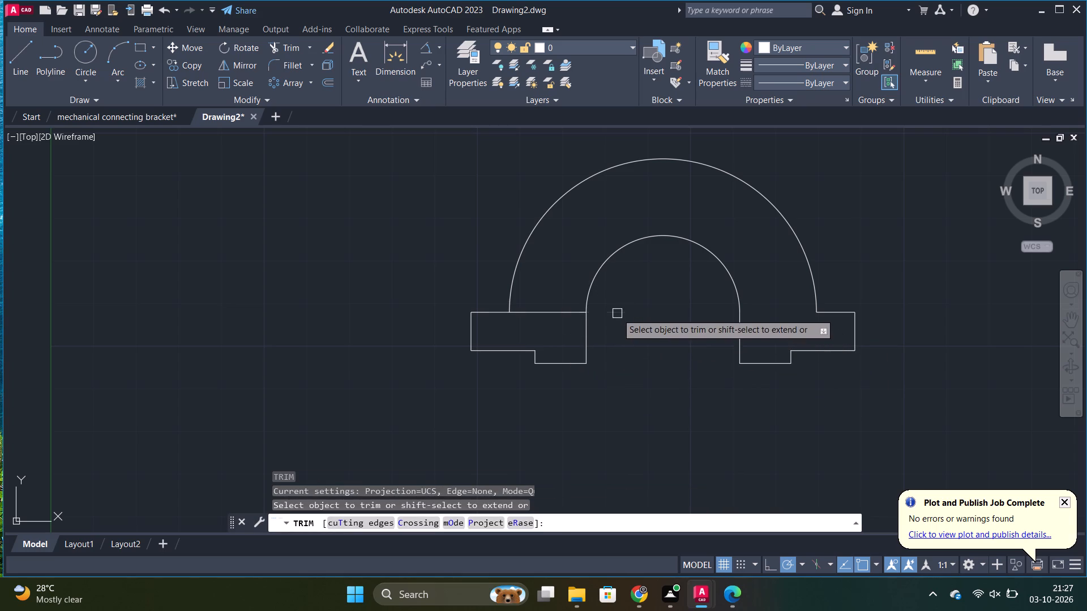
left_click(563, 306)
left_click(550, 323)
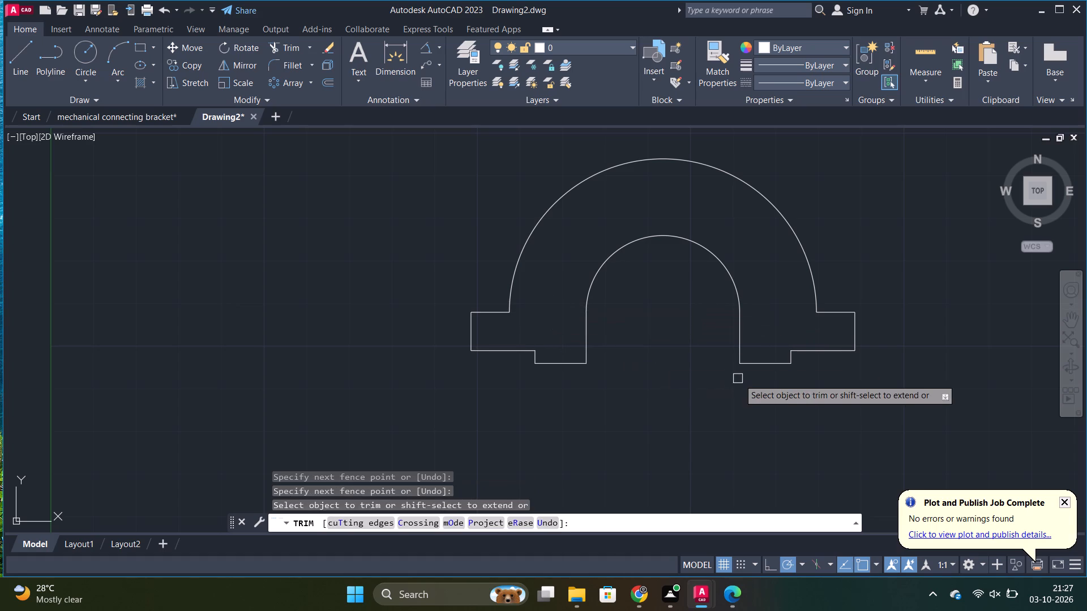
scroll(674, 393, "up", 1)
middle_click(654, 378)
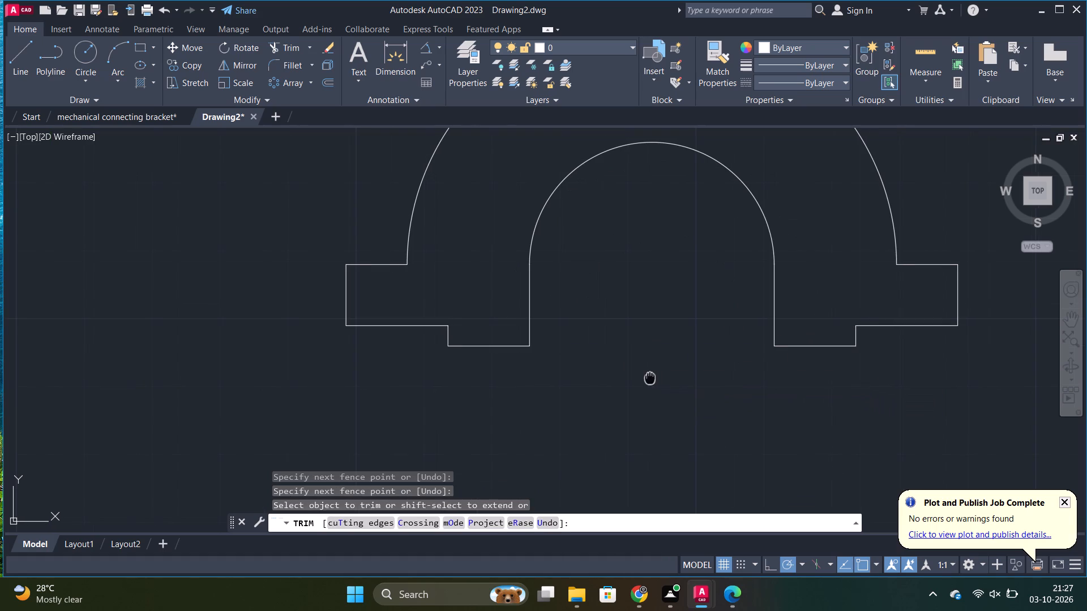
scroll(642, 377, "down", 1)
middle_click_drag(627, 385, 532, 455)
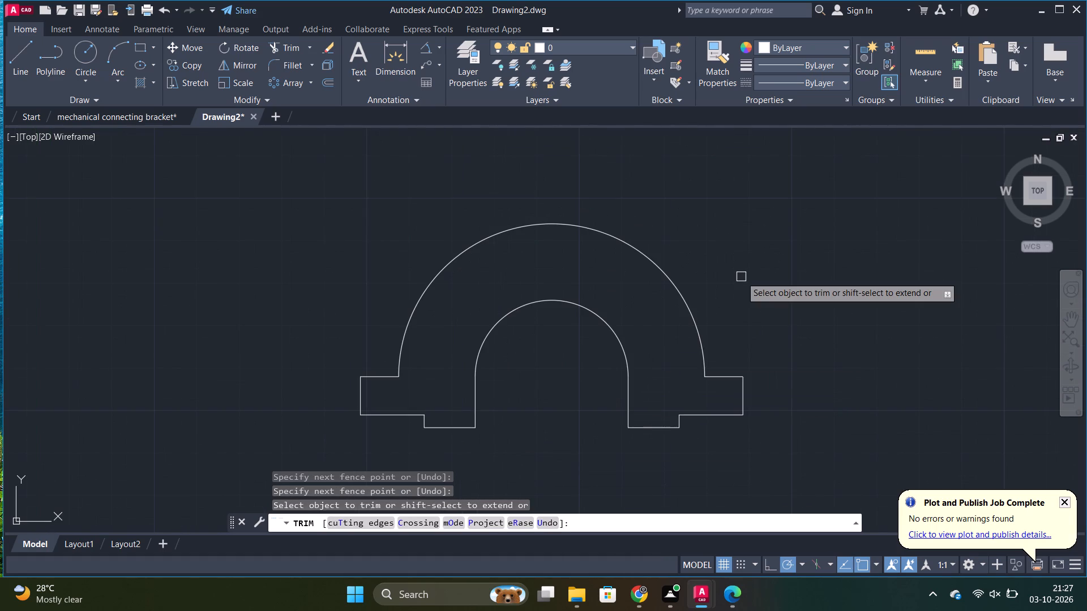
scroll(741, 277, "down", 1)
scroll(735, 223, "down", 2)
middle_click_drag(681, 249, 649, 264)
scroll(713, 231, "up", 2)
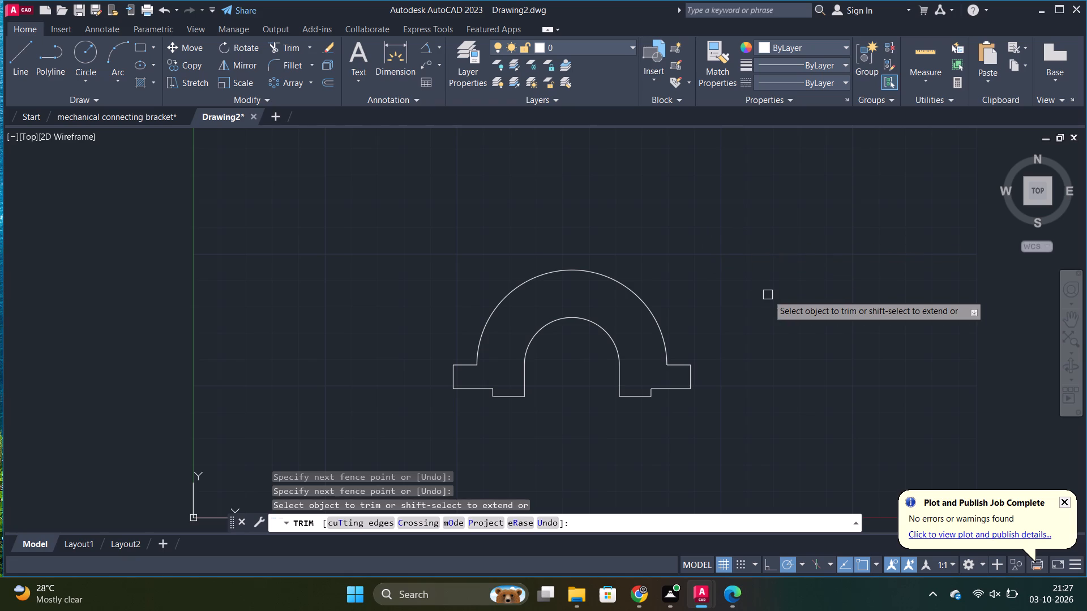
key("Escape")
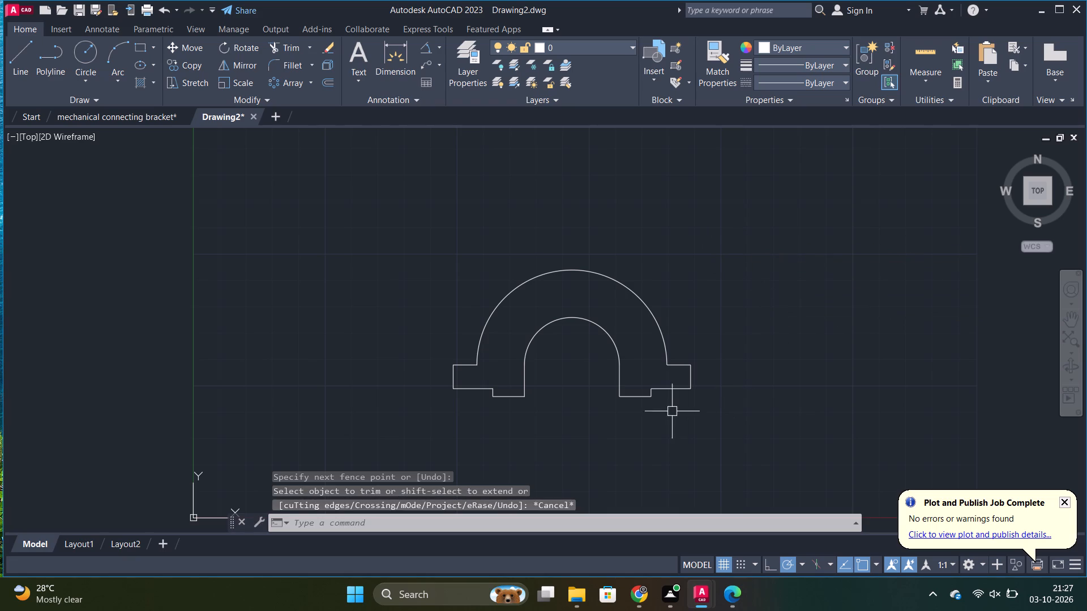
Offset the right flange's lowest horizontal edge 158 units upward.
left_click(637, 399)
key("o")
key("Return")
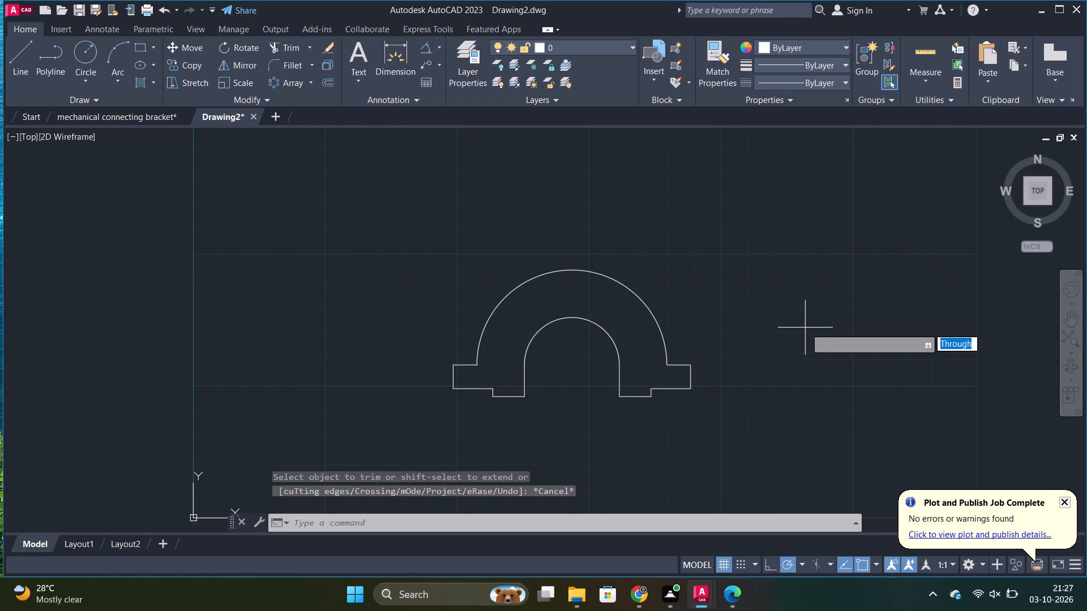
key("Return")
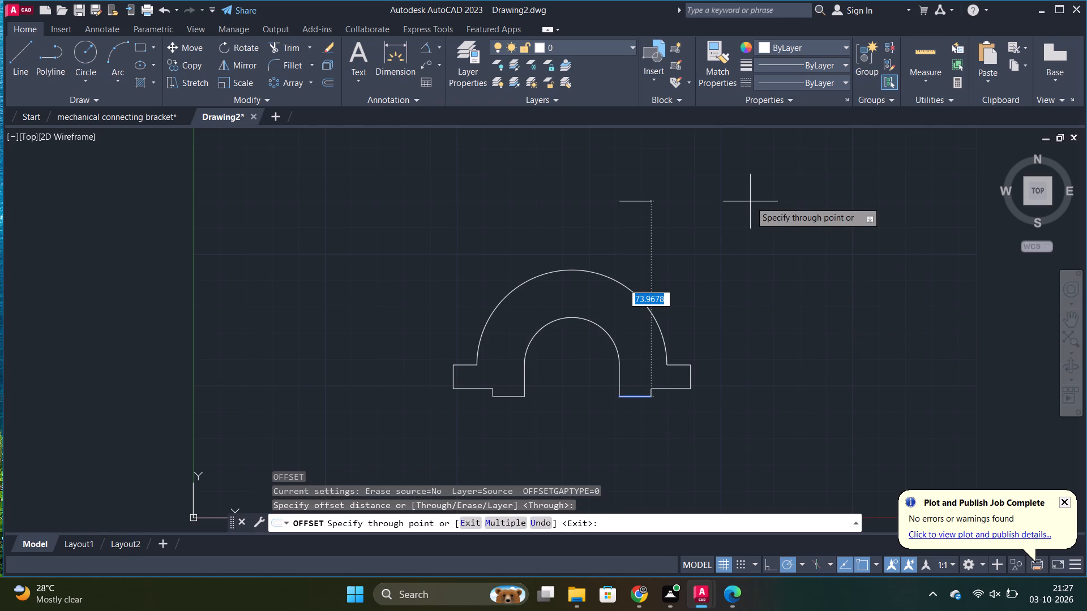
type("158")
key("Return")
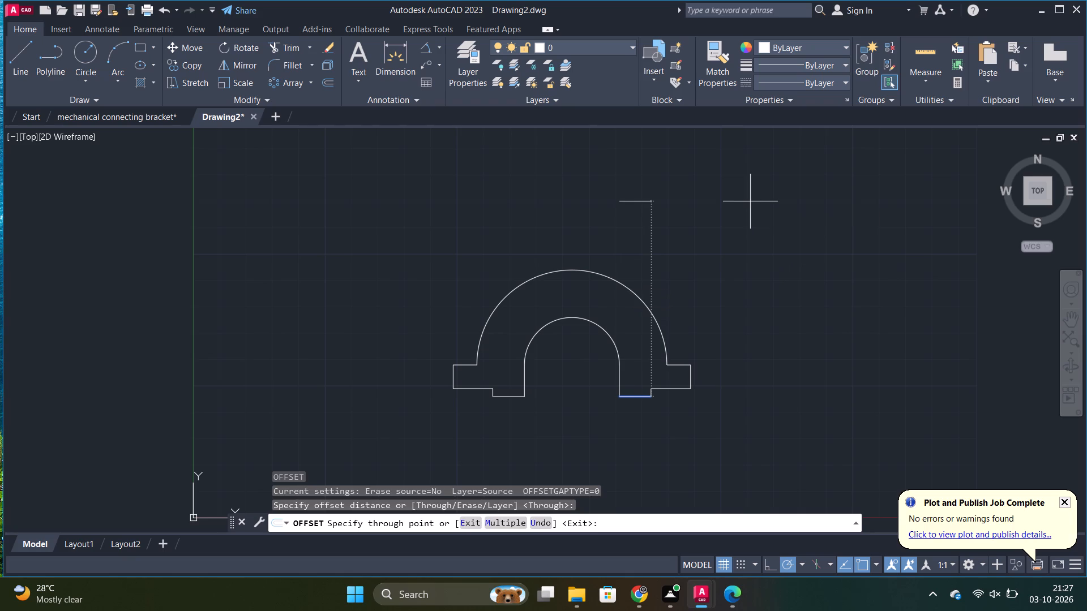
scroll(755, 194, "down", 2)
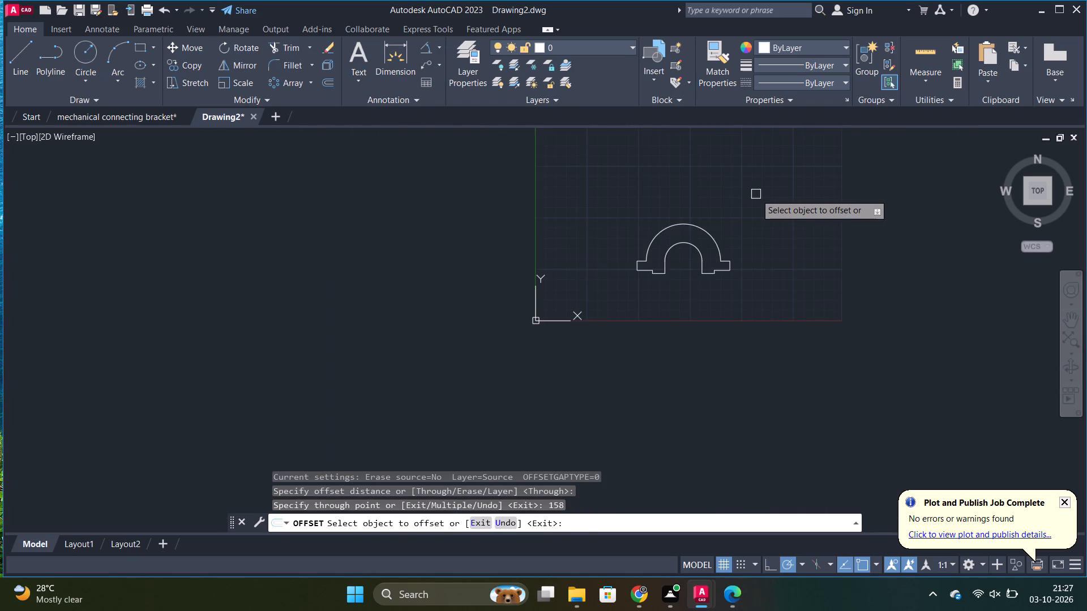
scroll(756, 194, "down", 1)
middle_click_drag(763, 235, 738, 269)
scroll(737, 203, "up", 2)
middle_click_drag(740, 220, 752, 317)
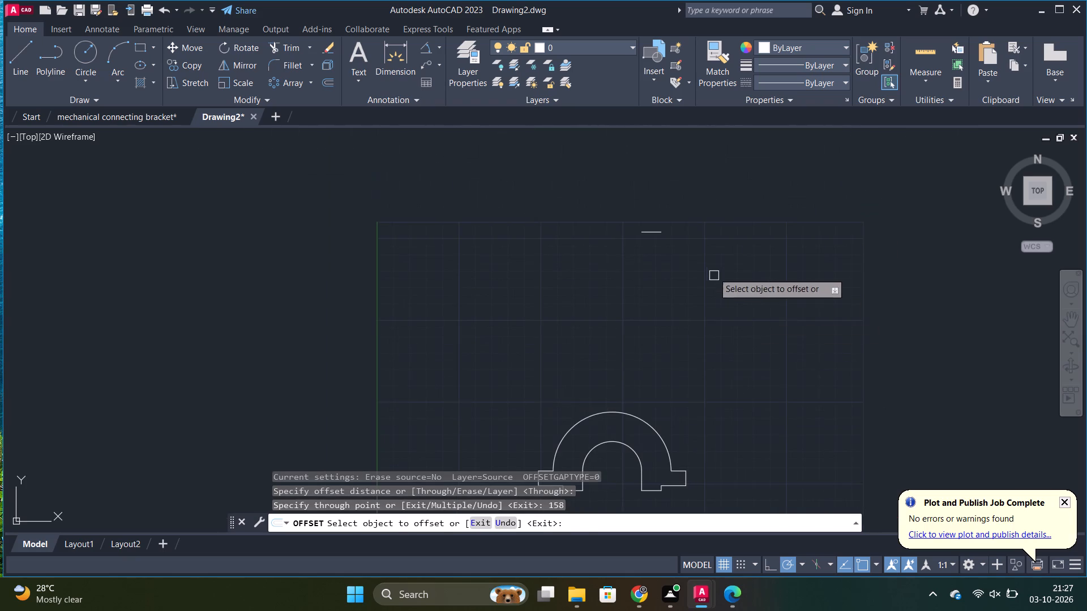
Lengthen the short offset line above the half-ring horizontally at both ends, to about 183 units overall.
scroll(711, 266, "up", 1)
key("Escape")
left_click(605, 208)
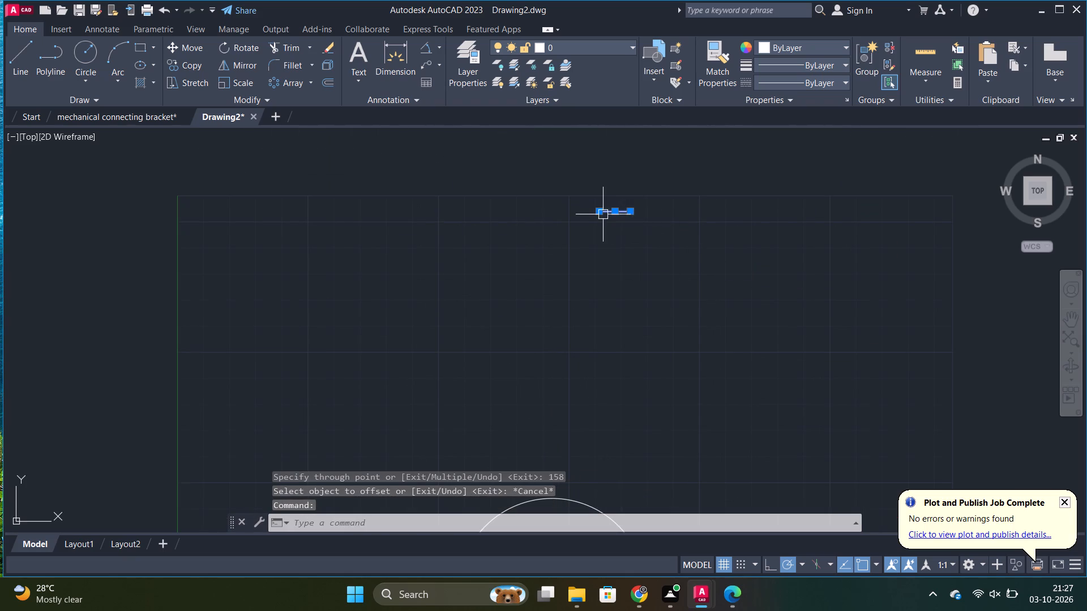
left_click(658, 249)
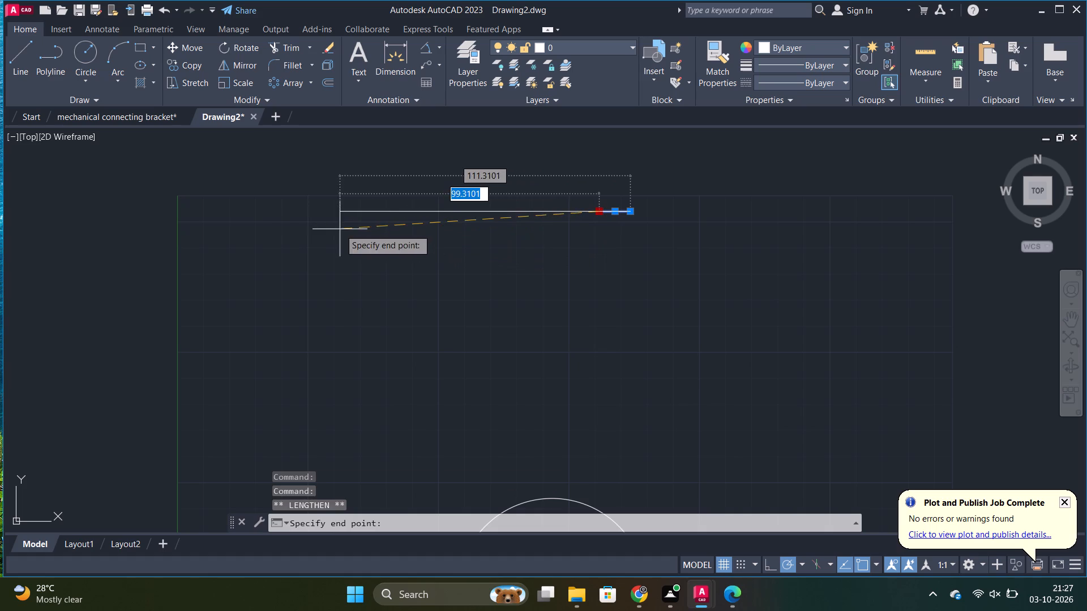
left_click(366, 229)
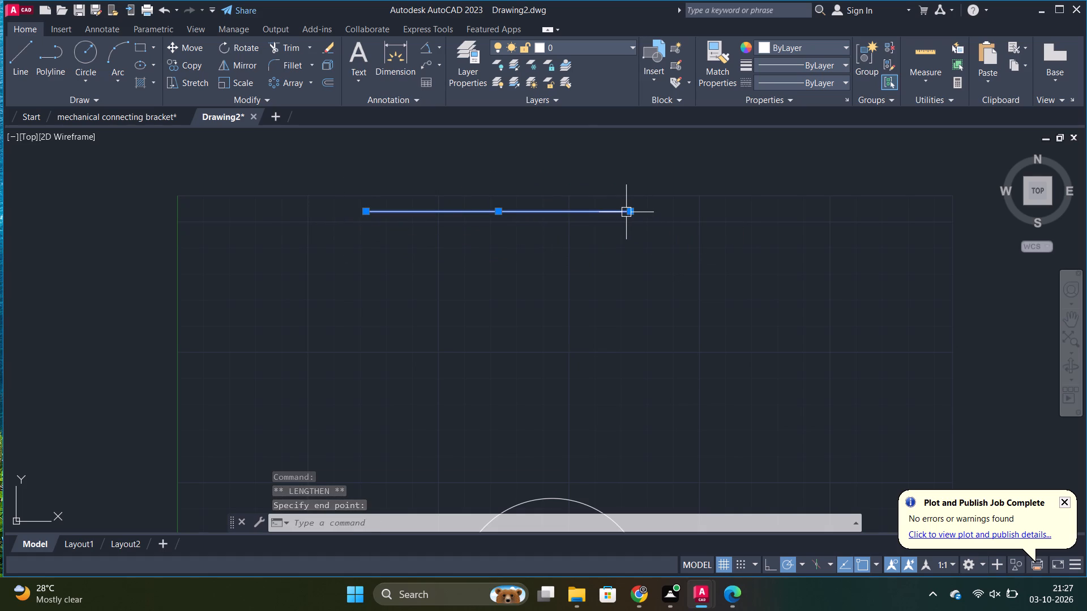
left_click(667, 255)
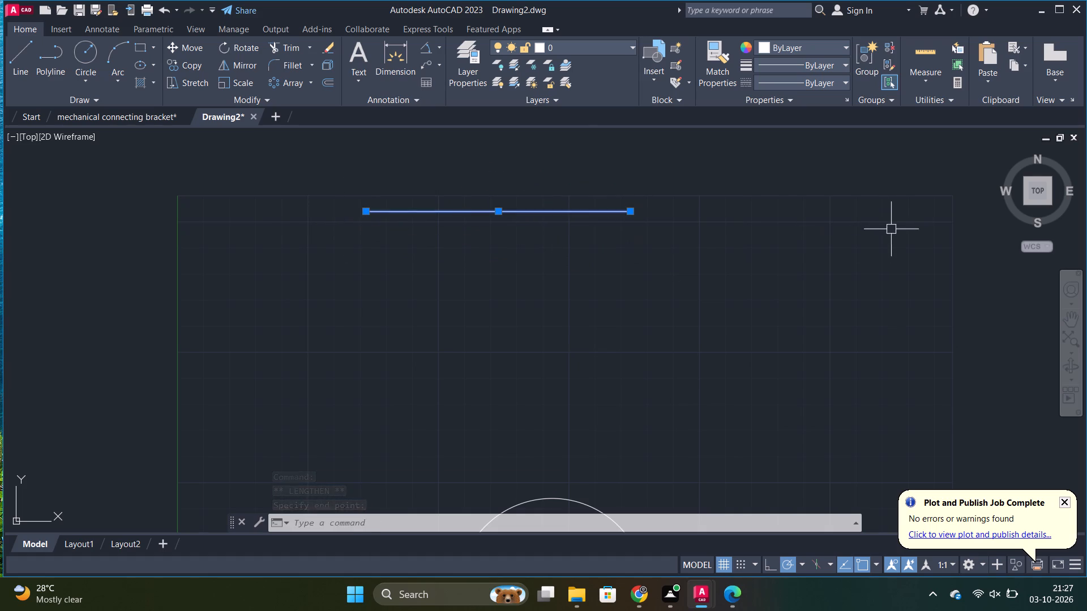
left_click(629, 210)
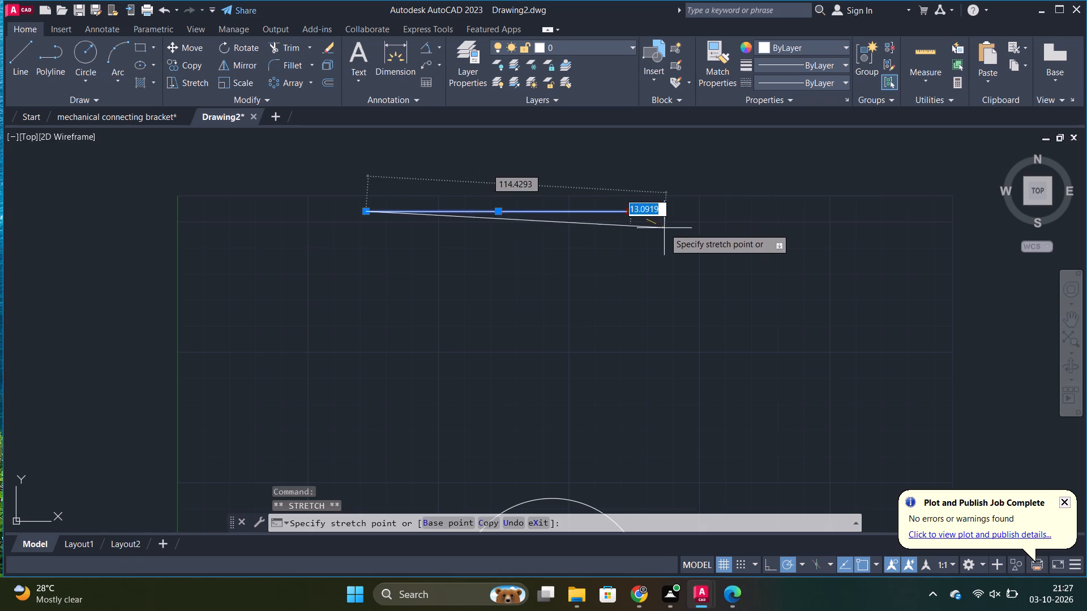
key("Escape")
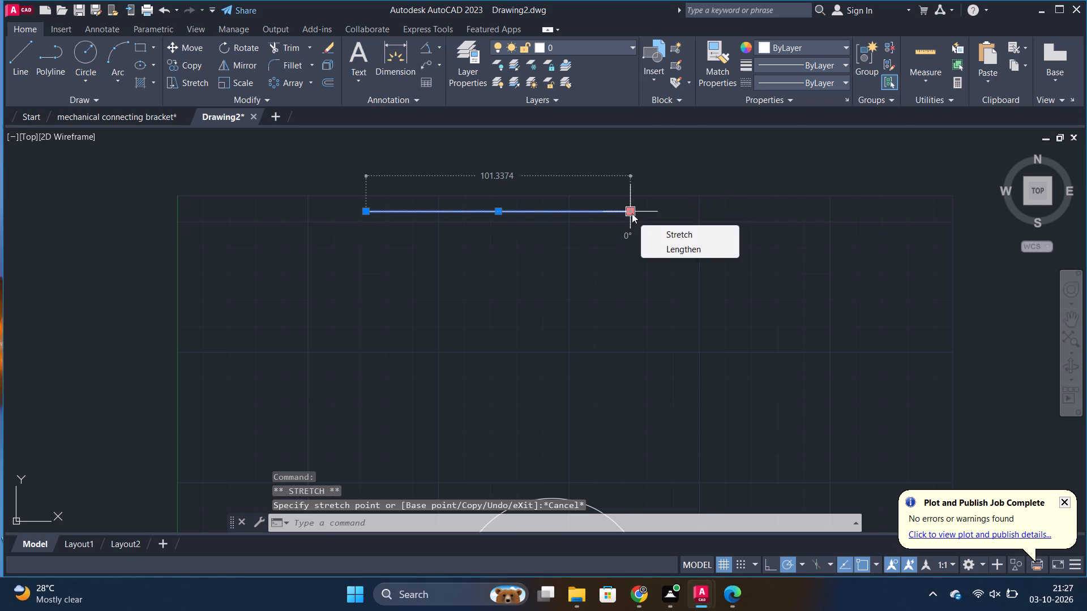
left_click(669, 244)
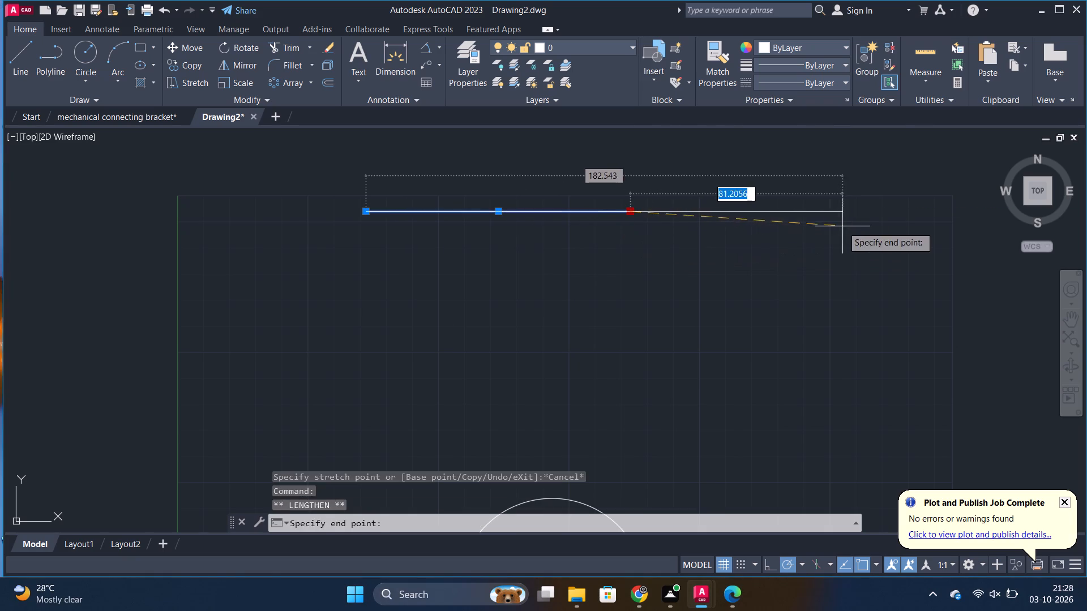
left_click(842, 226)
key("Escape")
Draw a vertical line from the top of the outer arc up to the lengthened horizontal line.
scroll(755, 291, "down", 1)
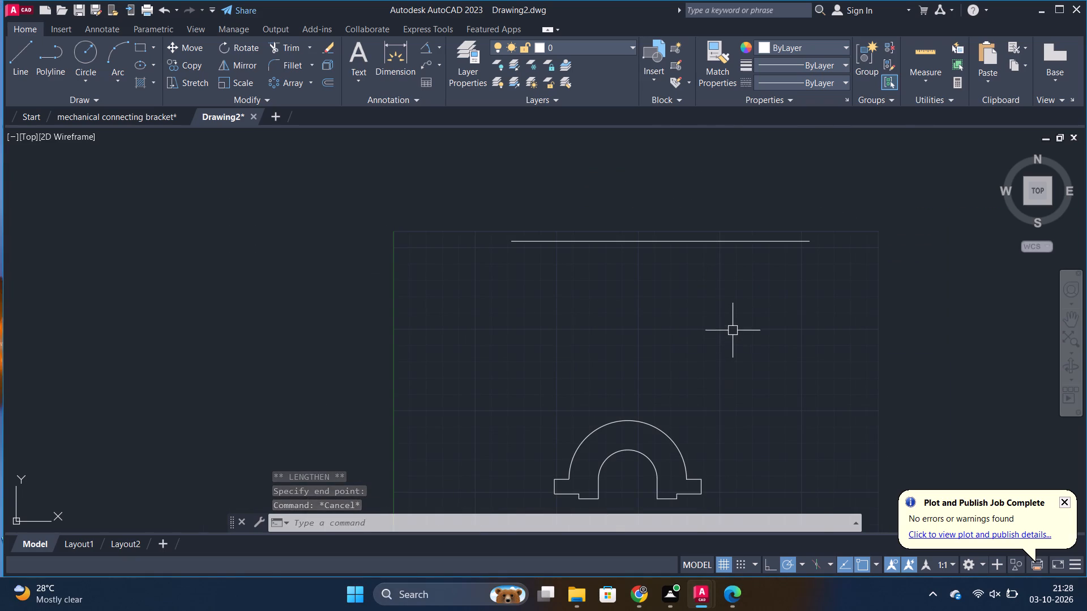
left_click(28, 50)
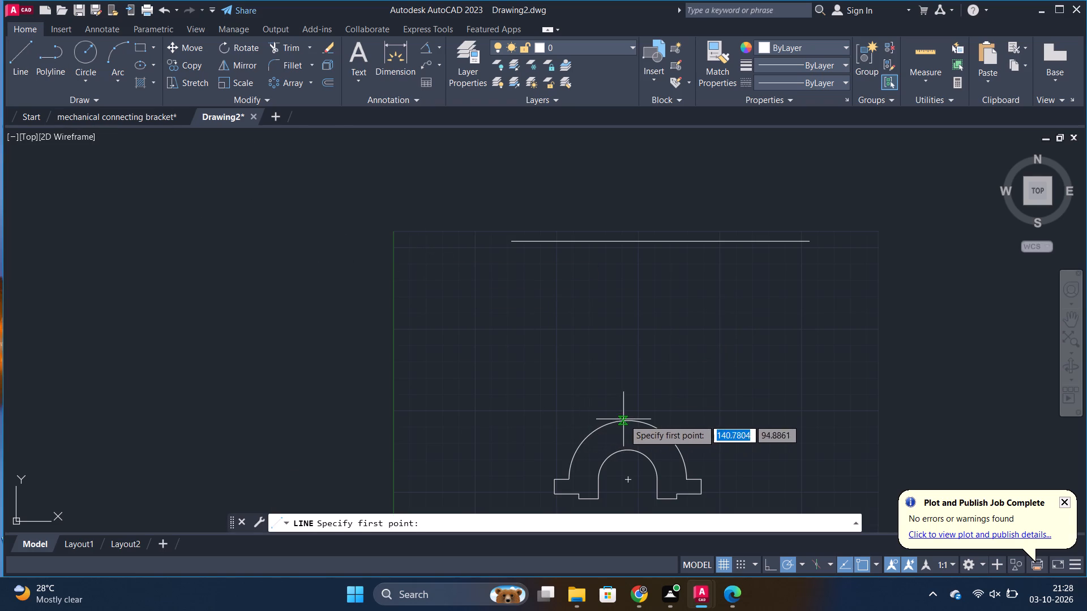
left_click(626, 419)
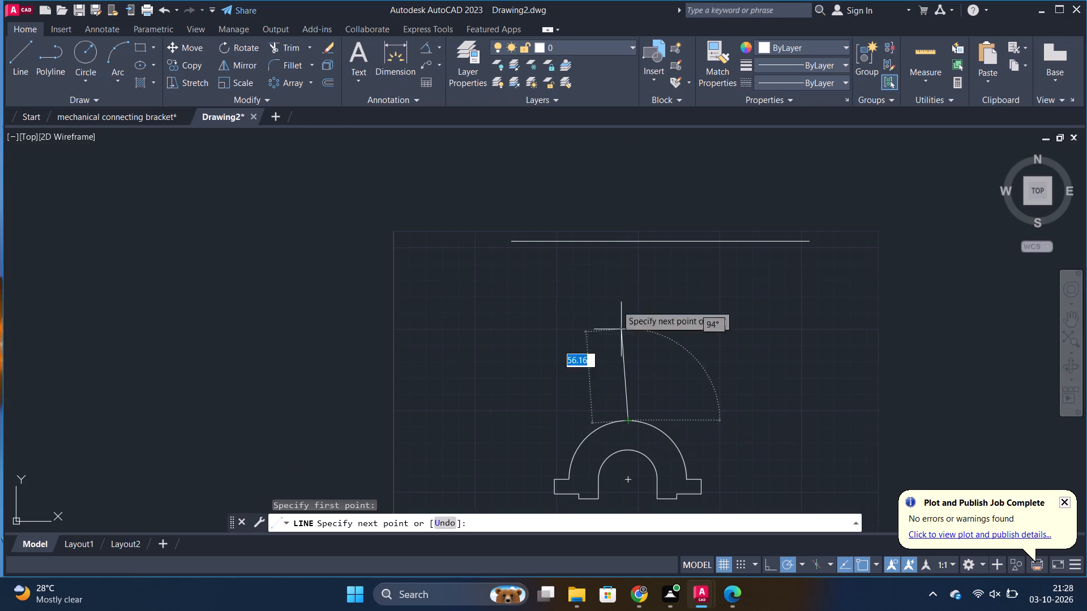
left_click(630, 243)
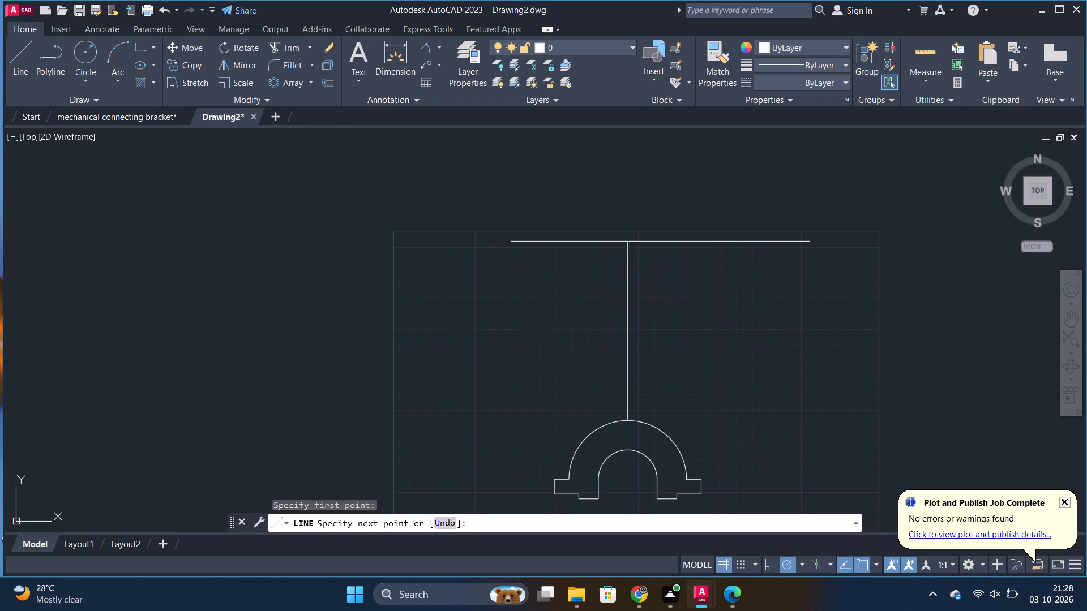
key("Escape")
Offset the vertical centre line 10 units to each side.
key("o")
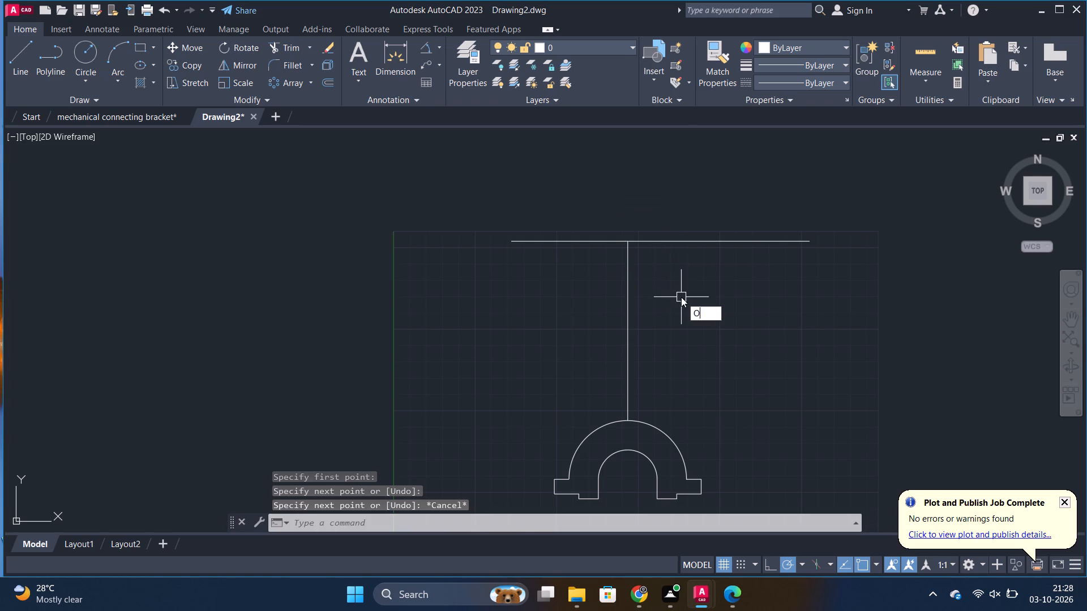
key("Return")
key("Return")
left_click(625, 269)
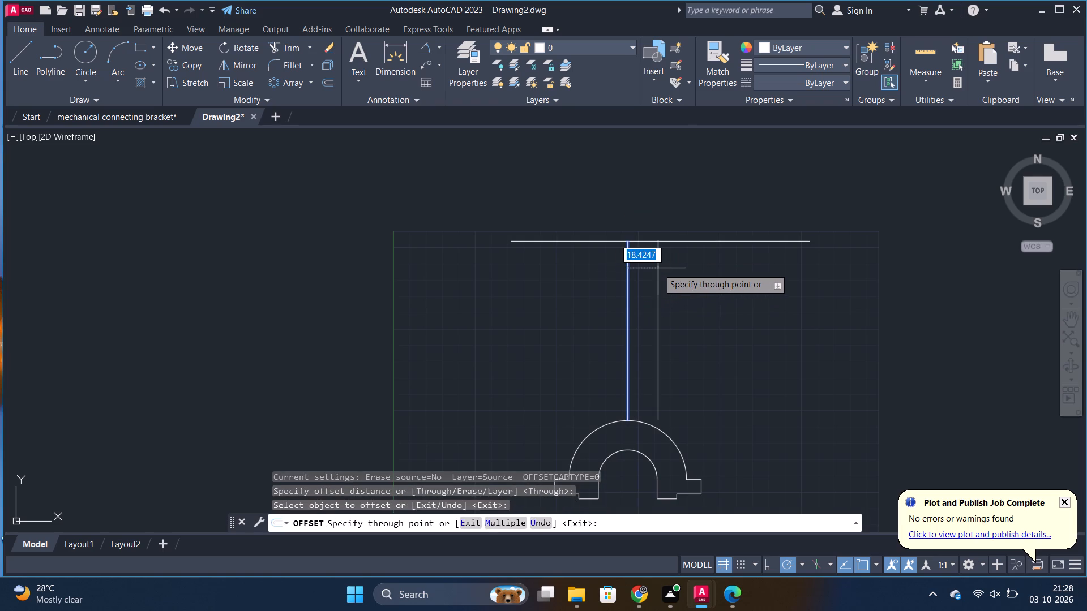
type("10")
key("Return")
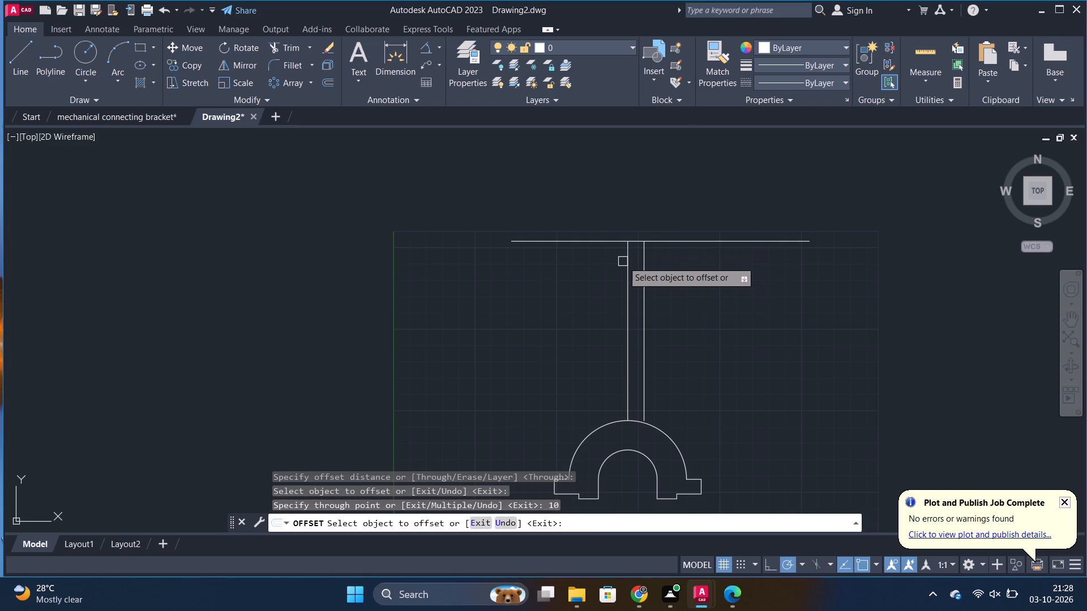
left_click(626, 260)
type("10")
key("Return")
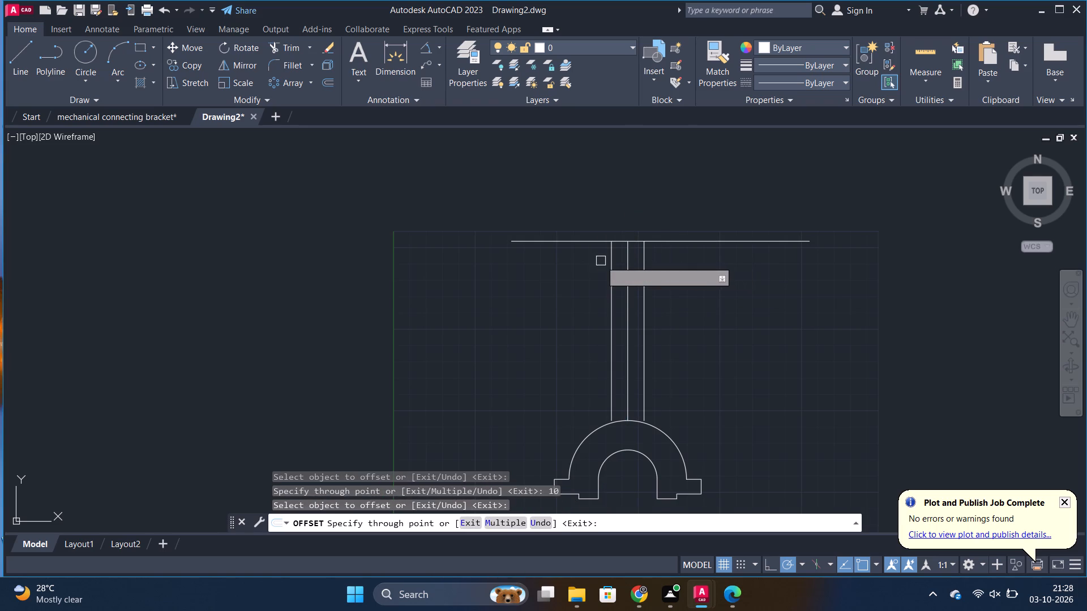
scroll(613, 261, "up", 1)
key("Escape")
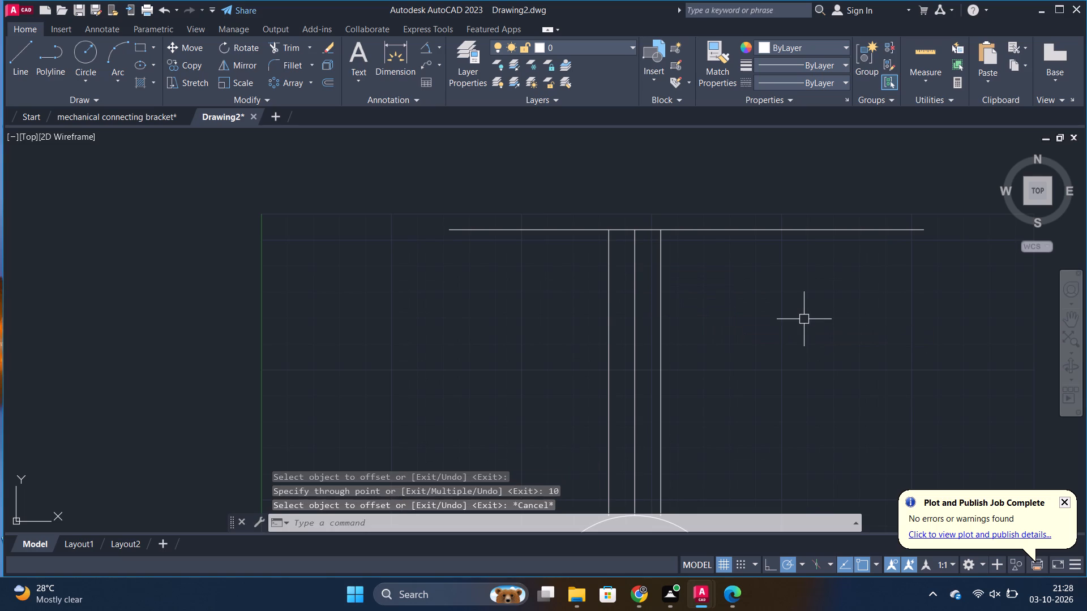
Trim the top line's overhangs beyond the two offset lines, and remove all three vertical lines with Trim.
type("TR")
key("Return")
left_click_drag(788, 334, 711, 169)
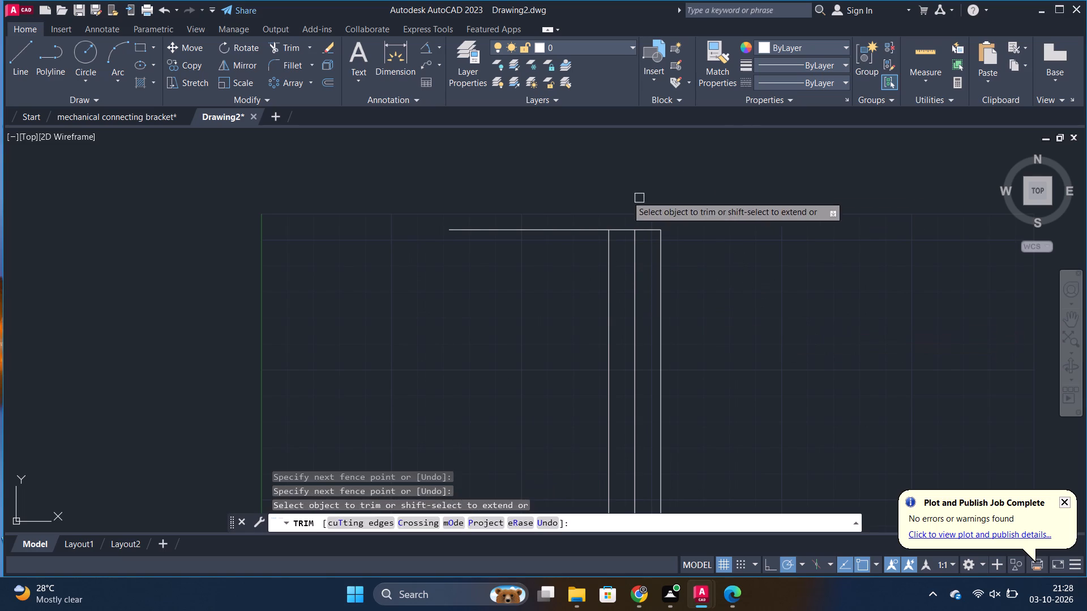
left_click_drag(598, 180, 569, 257)
left_click_drag(781, 287, 555, 277)
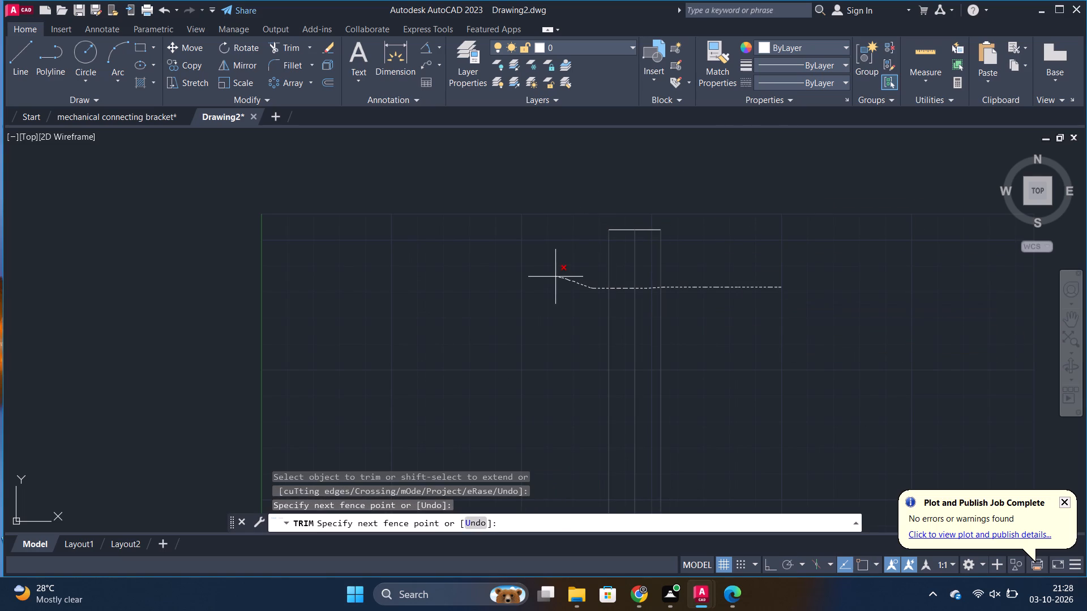
left_click_drag(555, 277, 799, 296)
key("Escape")
Offset the remaining short top line 29 units downward.
scroll(729, 292, "down", 2)
scroll(728, 322, "up", 2)
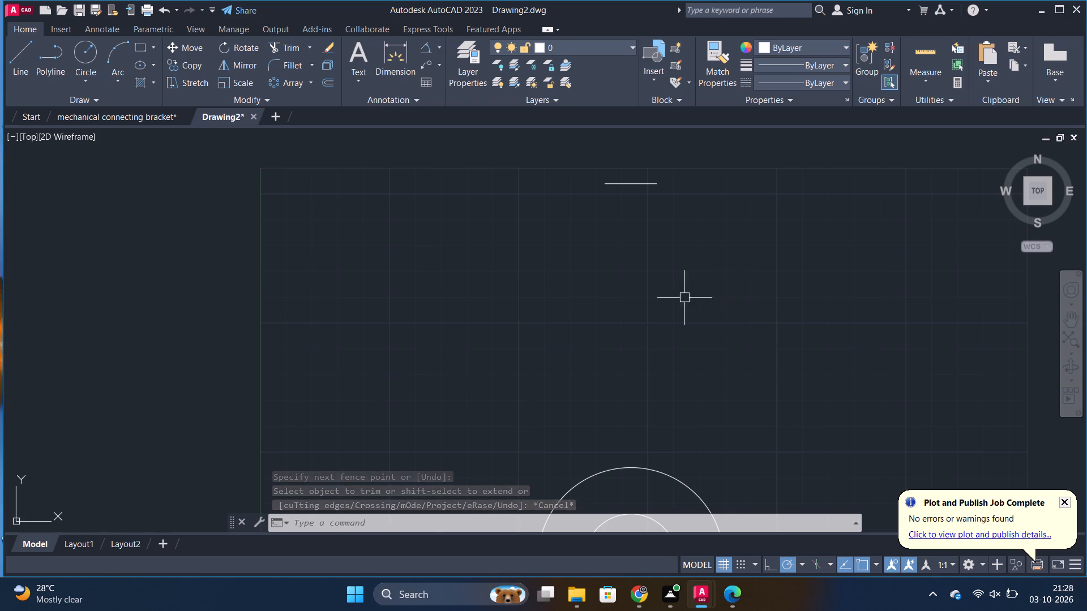
scroll(658, 263, "up", 1)
middle_click_drag(619, 205, 613, 240)
key("o")
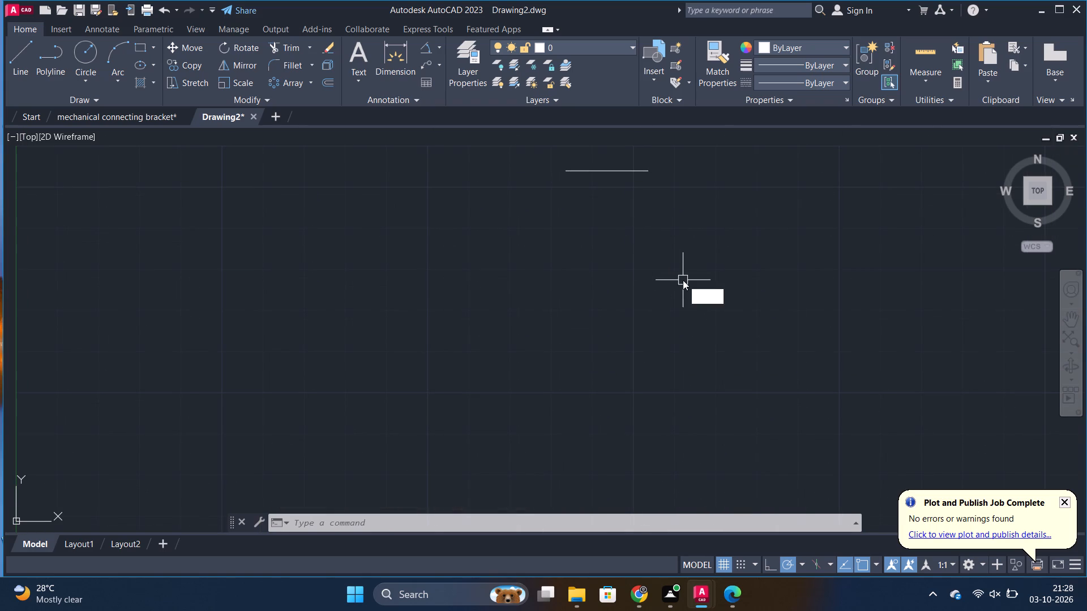
key("Return")
key("Return")
left_click(601, 169)
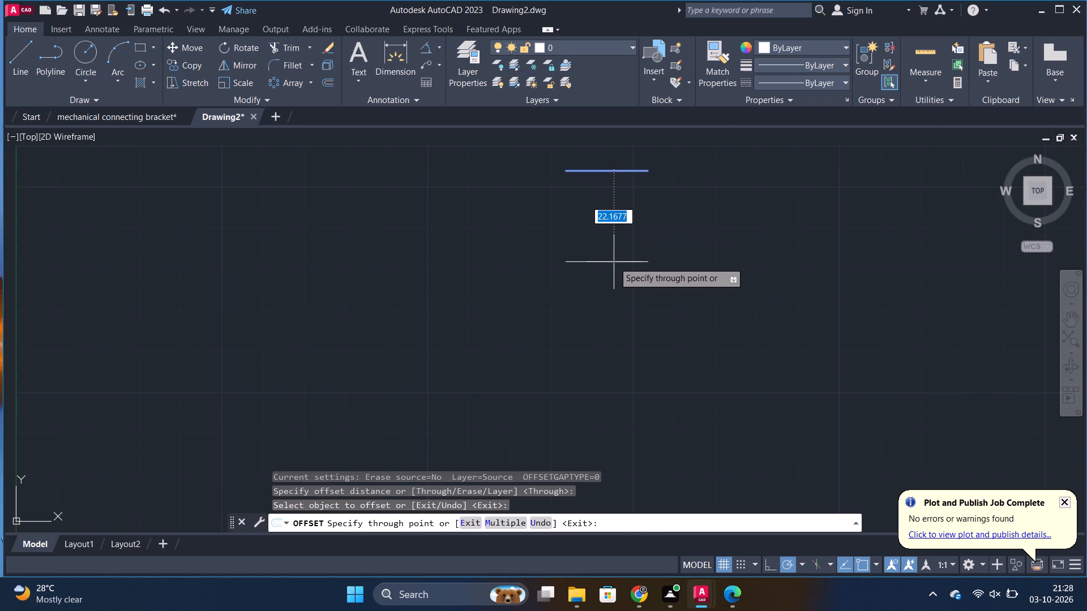
type("29")
key("Return")
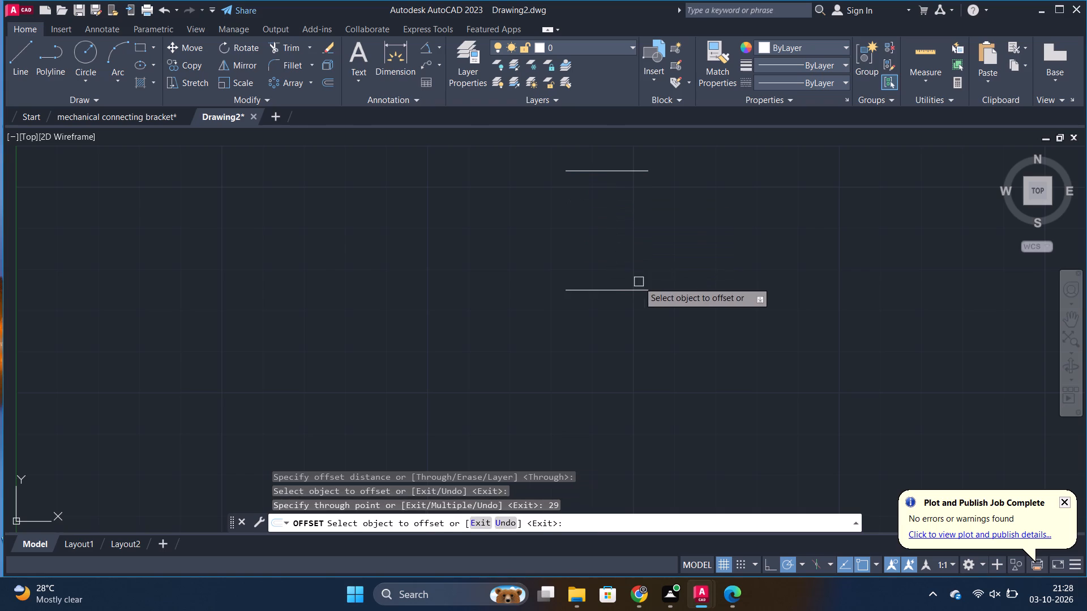
key("Escape")
Draw a 110-unit vertical line from the top line's midpoint down to the top of the outer arc.
scroll(614, 226, "down", 1)
left_click(20, 59)
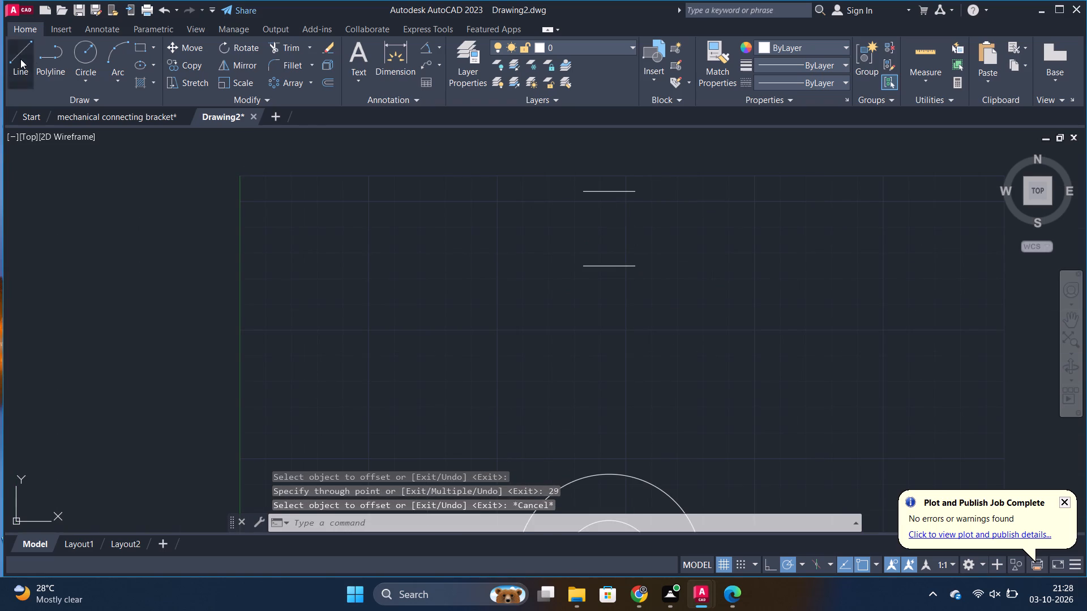
left_click(607, 189)
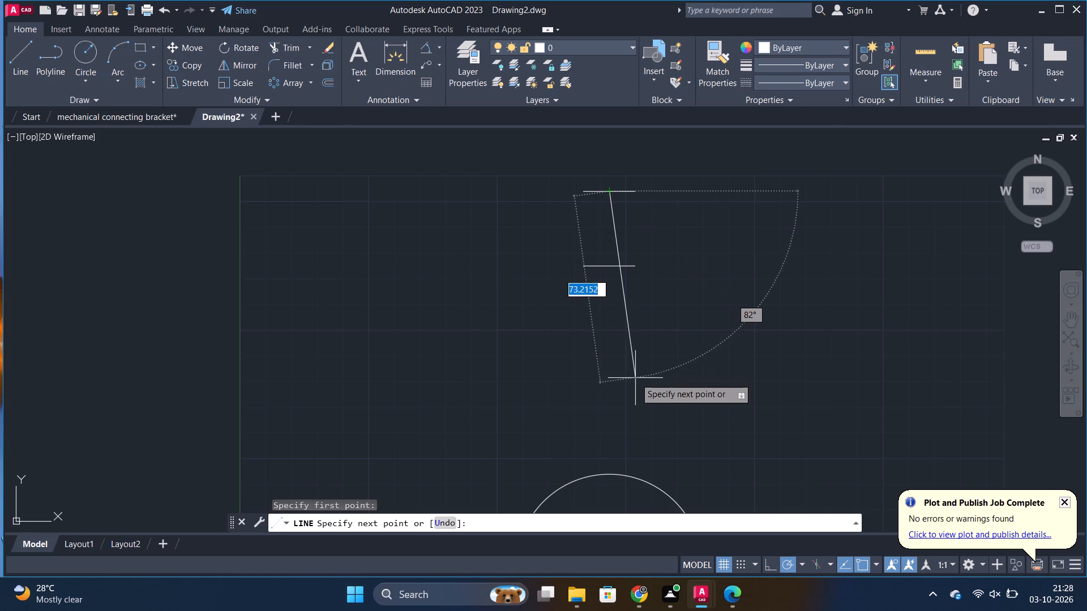
middle_click_drag(634, 379, 577, 254)
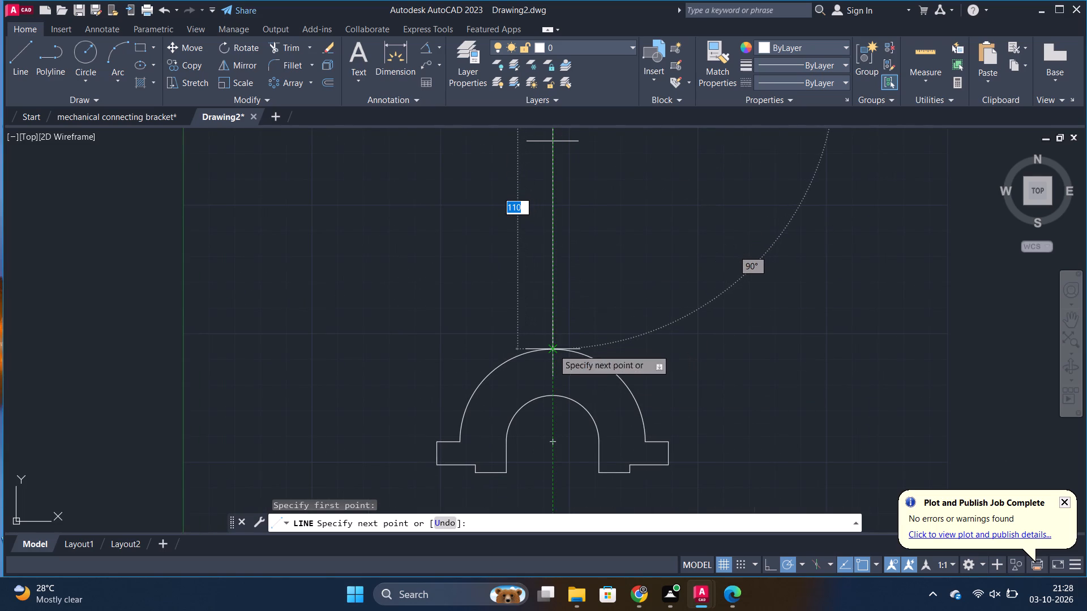
left_click(553, 349)
key("Escape")
Start drawing a circle by its centre point.
scroll(653, 261, "down", 2)
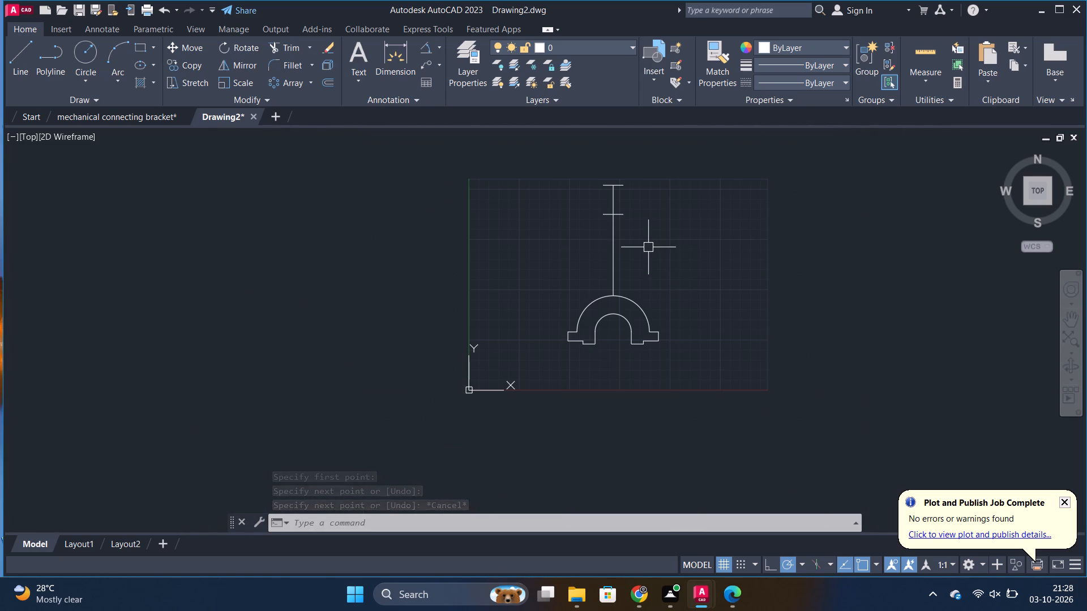
scroll(622, 209, "up", 1)
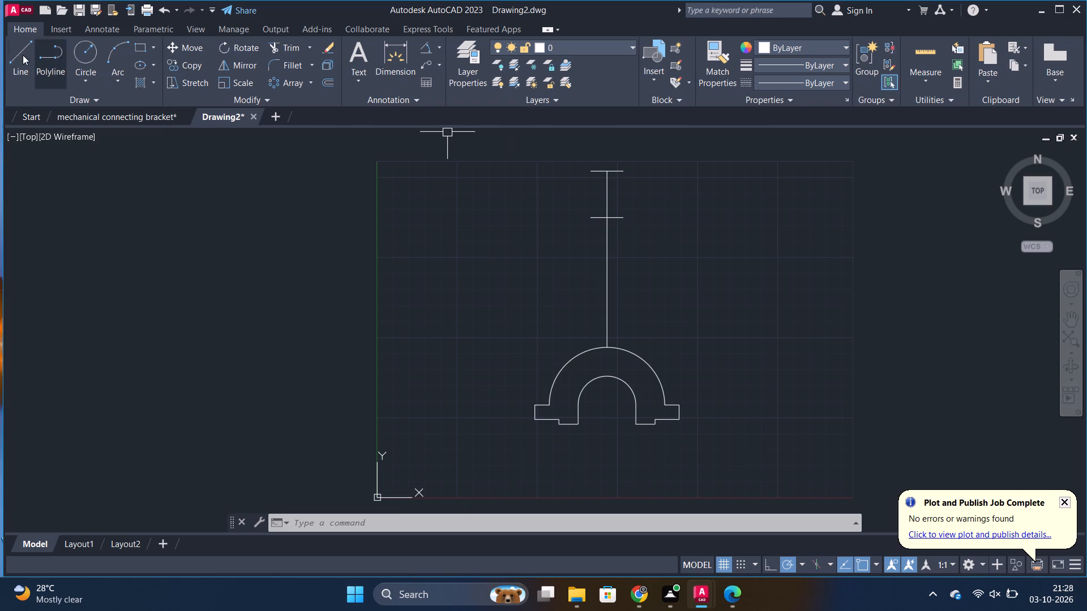
left_click(87, 51)
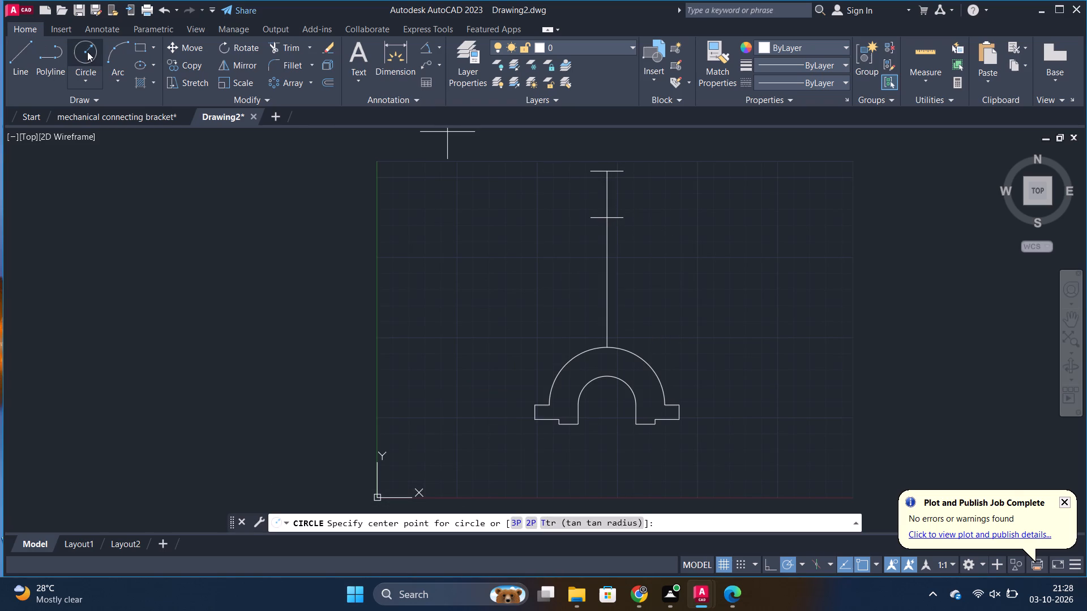
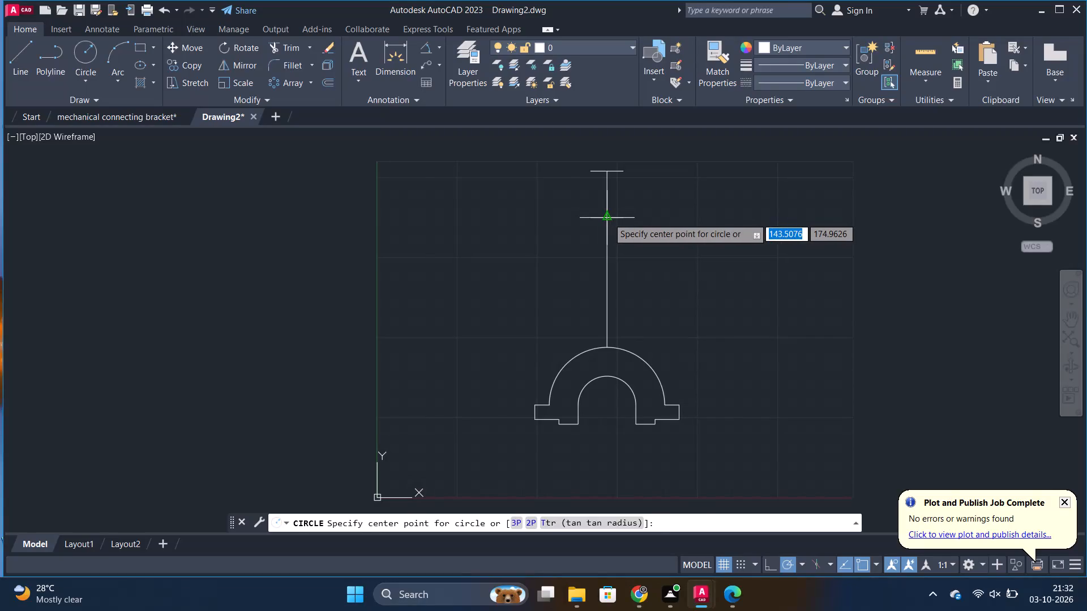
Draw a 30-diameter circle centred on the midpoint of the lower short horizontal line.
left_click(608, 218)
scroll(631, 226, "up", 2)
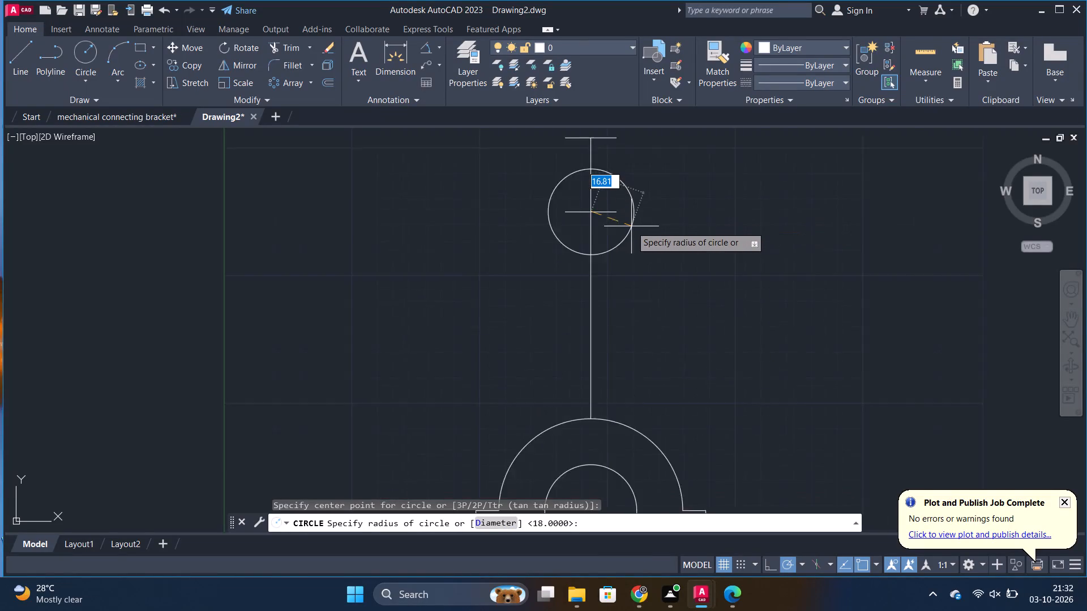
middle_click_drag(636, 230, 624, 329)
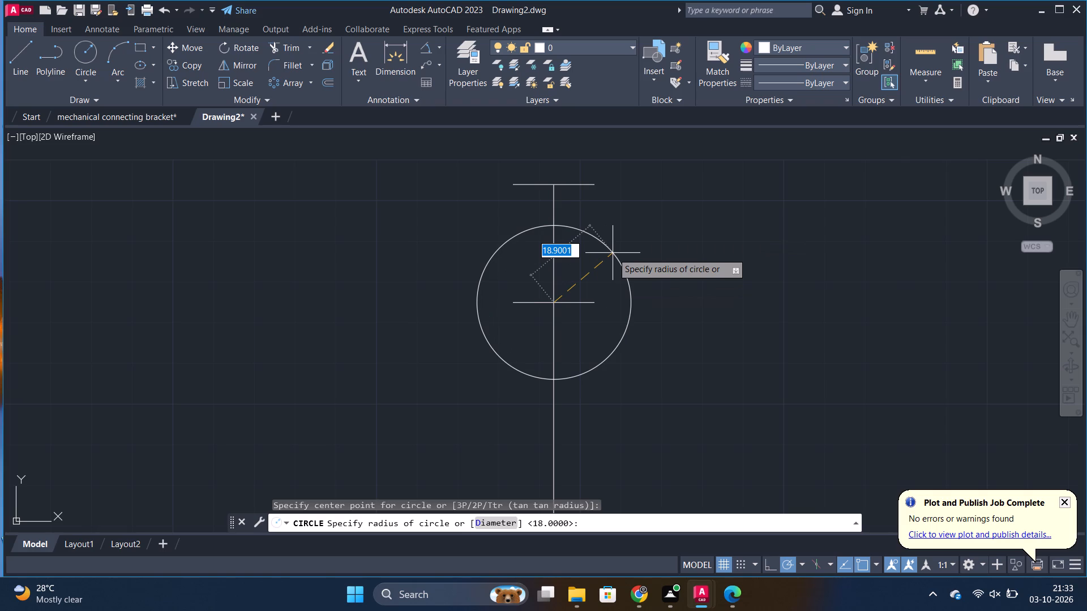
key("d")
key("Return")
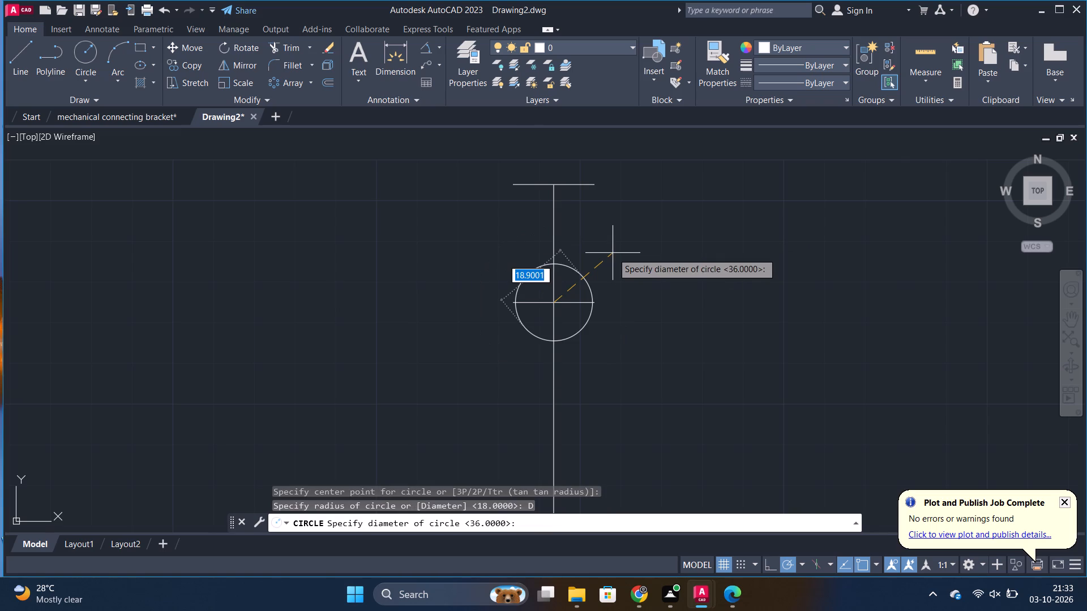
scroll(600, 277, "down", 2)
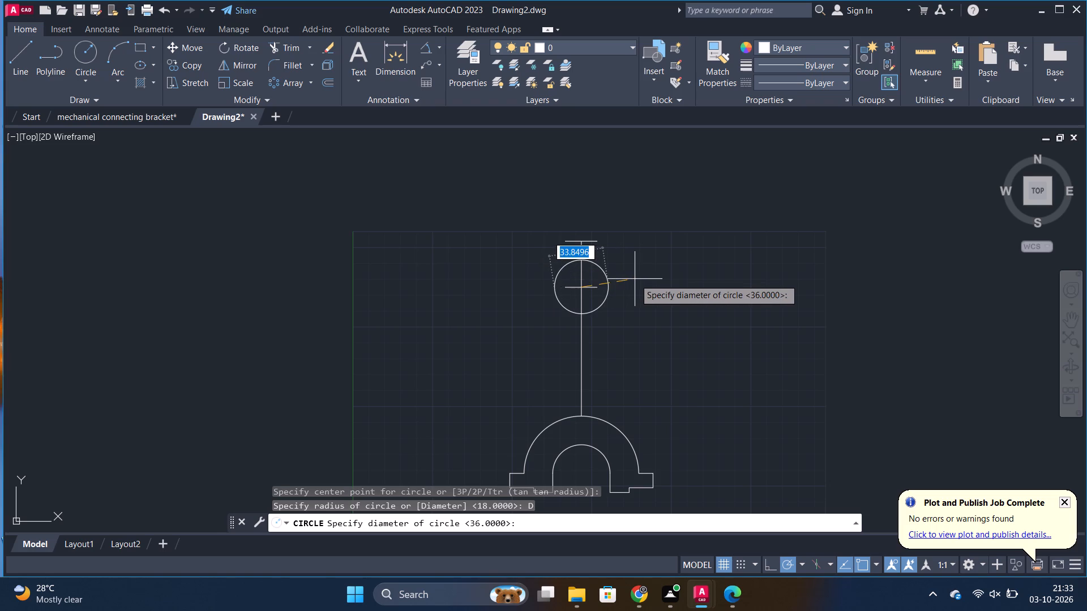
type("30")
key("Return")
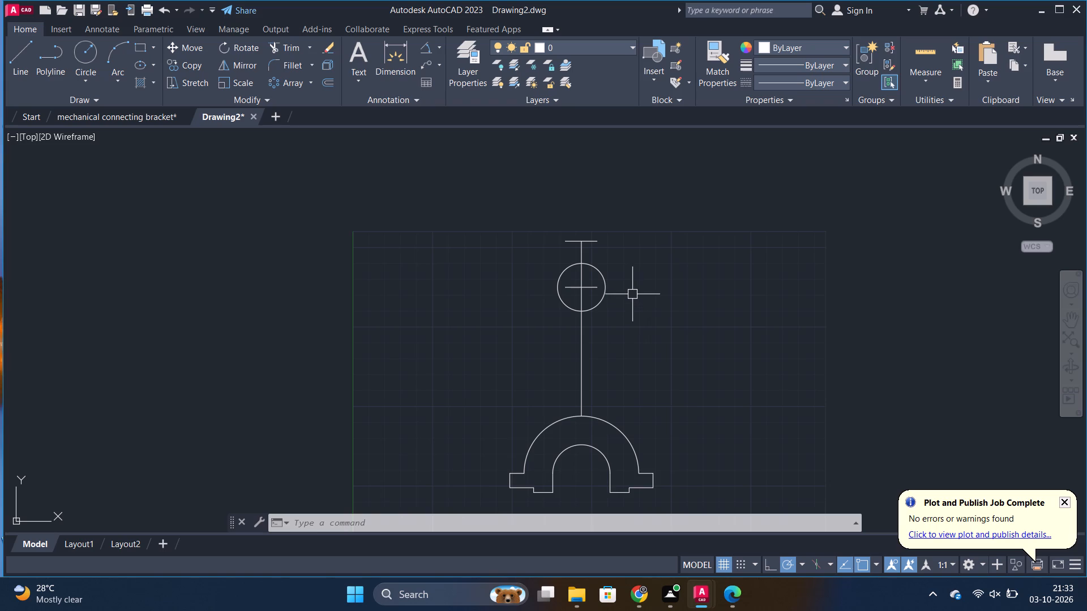
Offset the short horizontal line at the circle's centre 16 units downward.
scroll(626, 277, "up", 2)
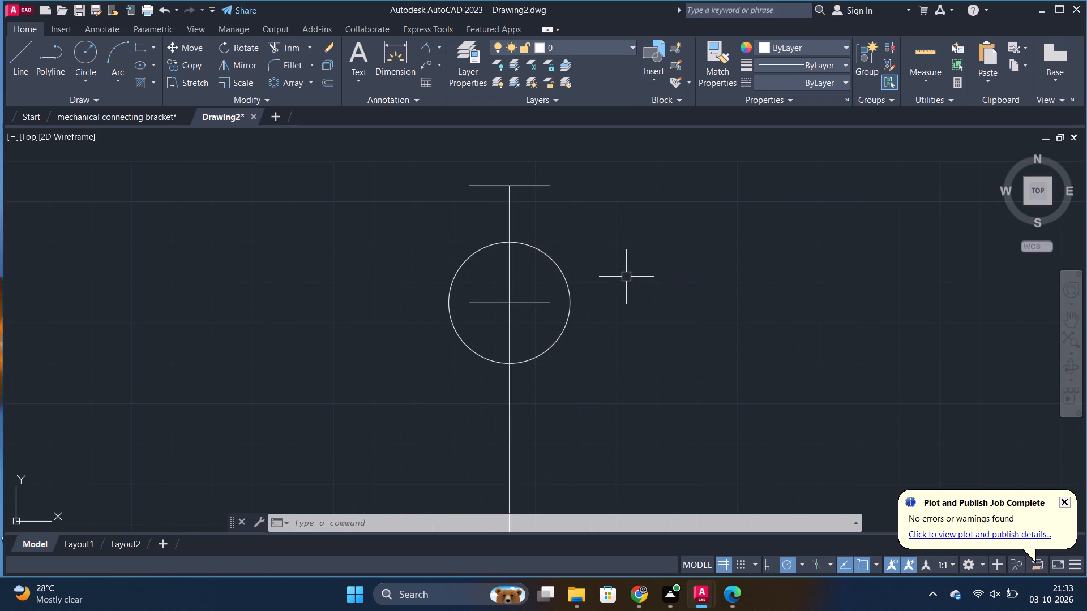
scroll(626, 277, "down", 2)
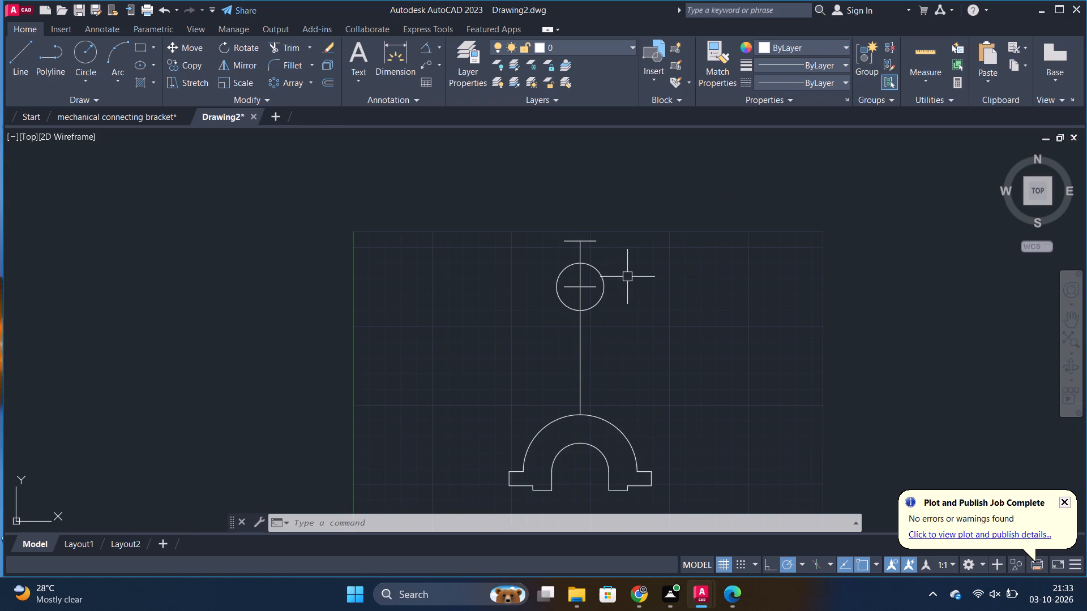
left_click(596, 289)
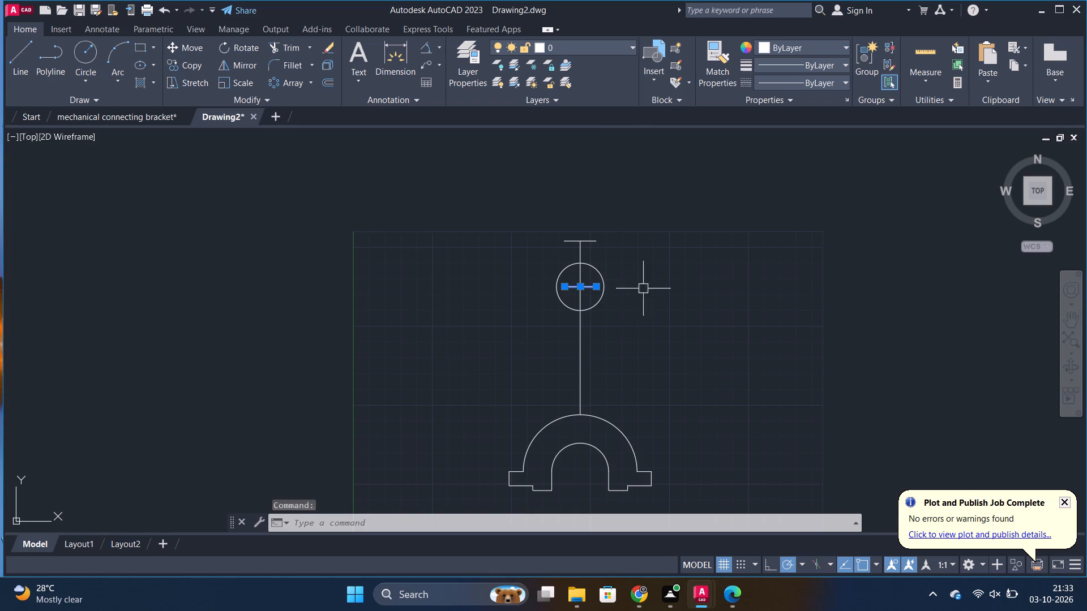
key("o")
key("Return")
key("Return")
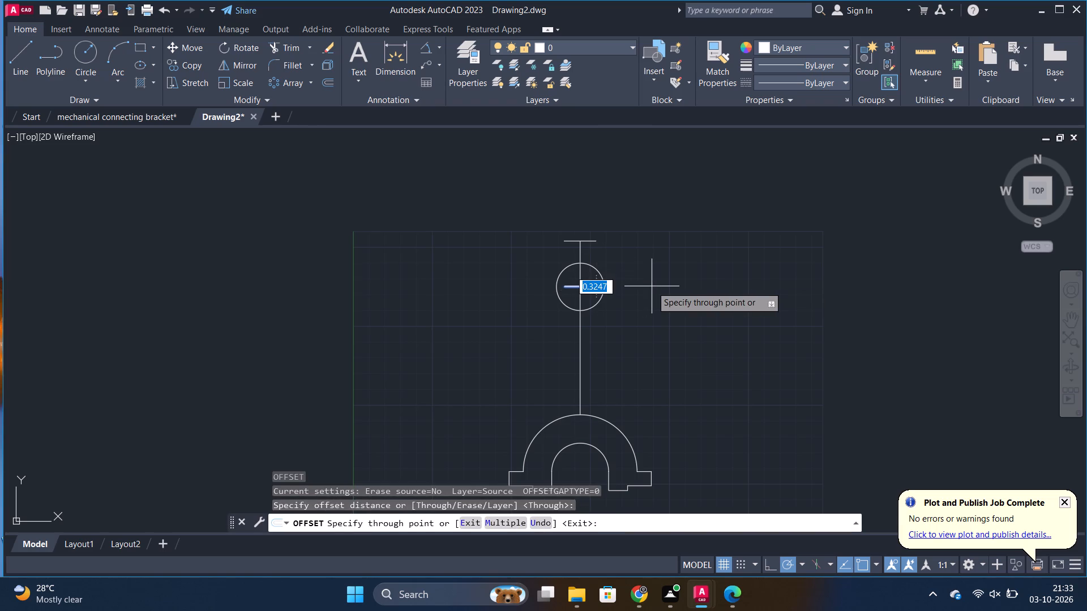
type("16")
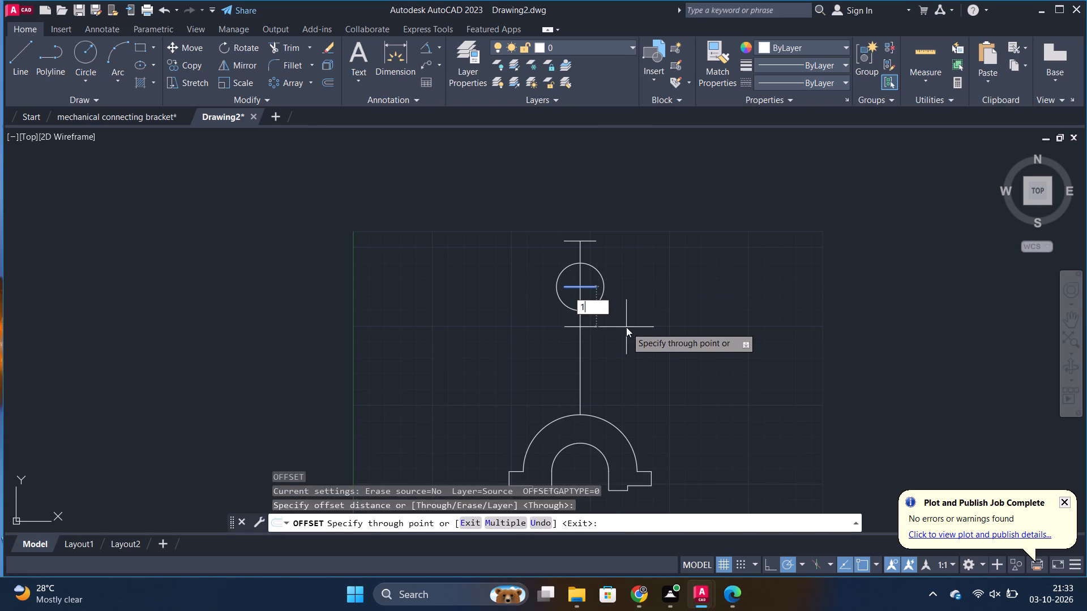
key("Return")
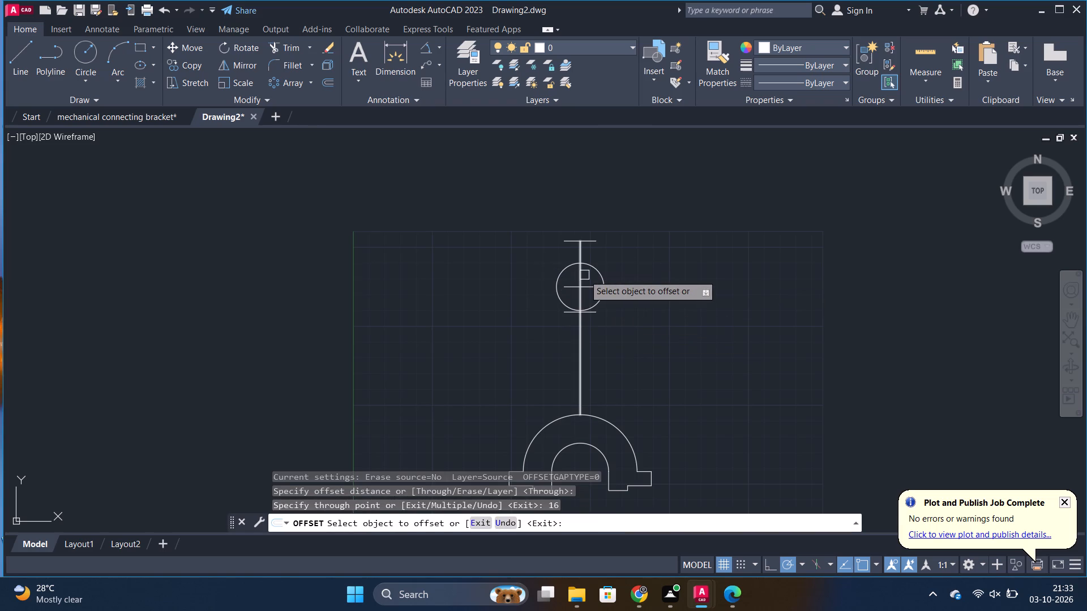
scroll(584, 275, "up", 2)
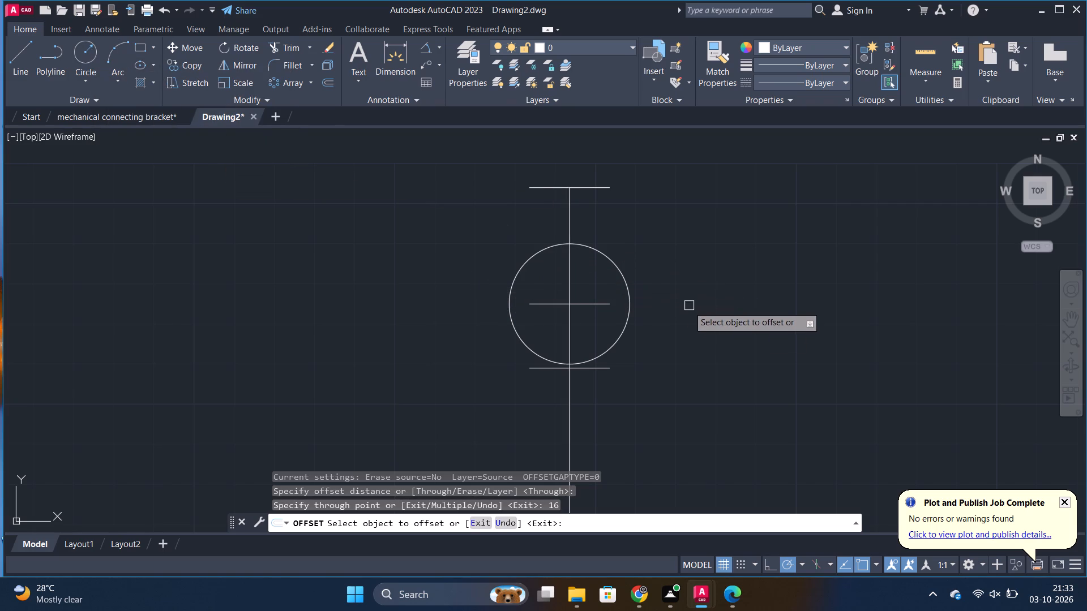
left_click(93, 48)
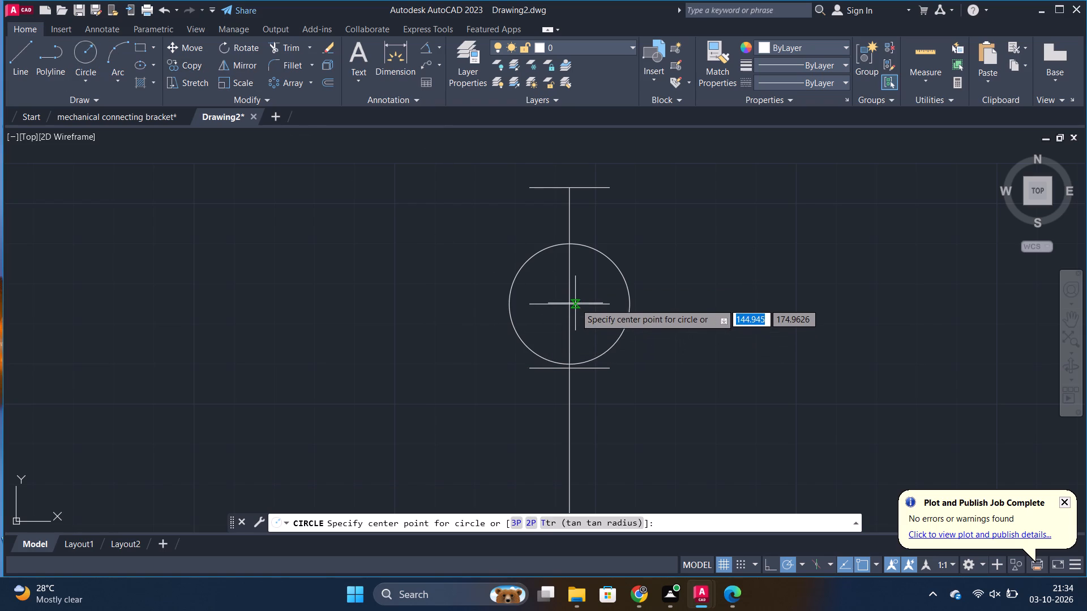
key("Escape")
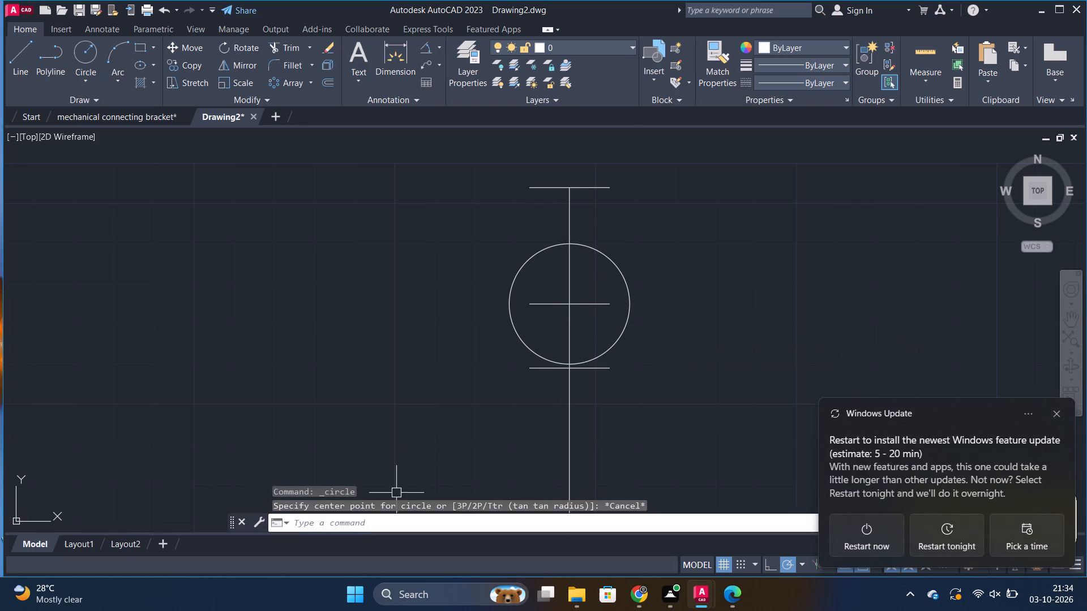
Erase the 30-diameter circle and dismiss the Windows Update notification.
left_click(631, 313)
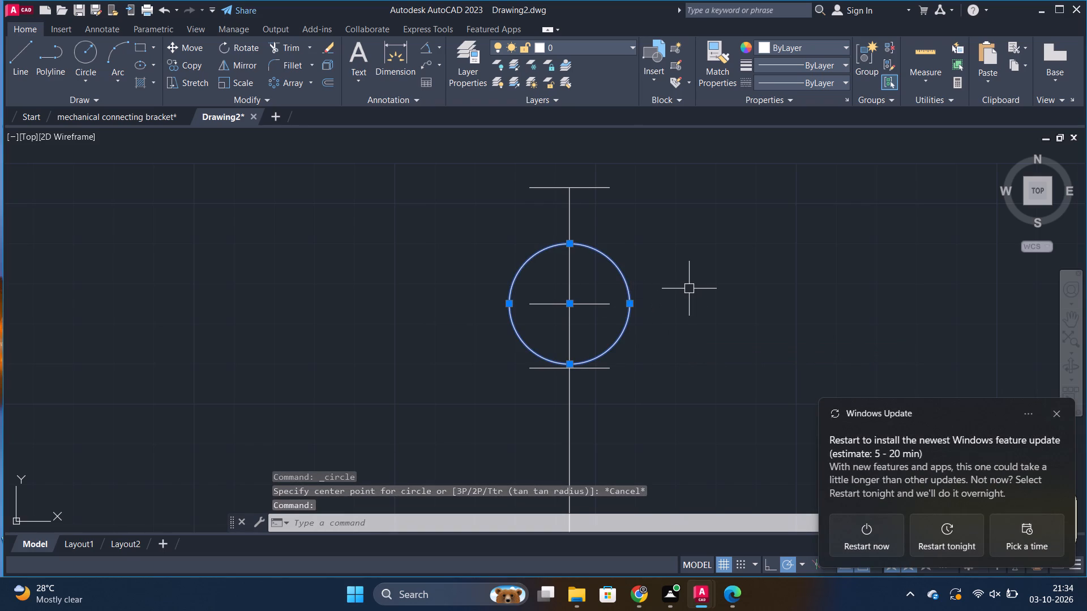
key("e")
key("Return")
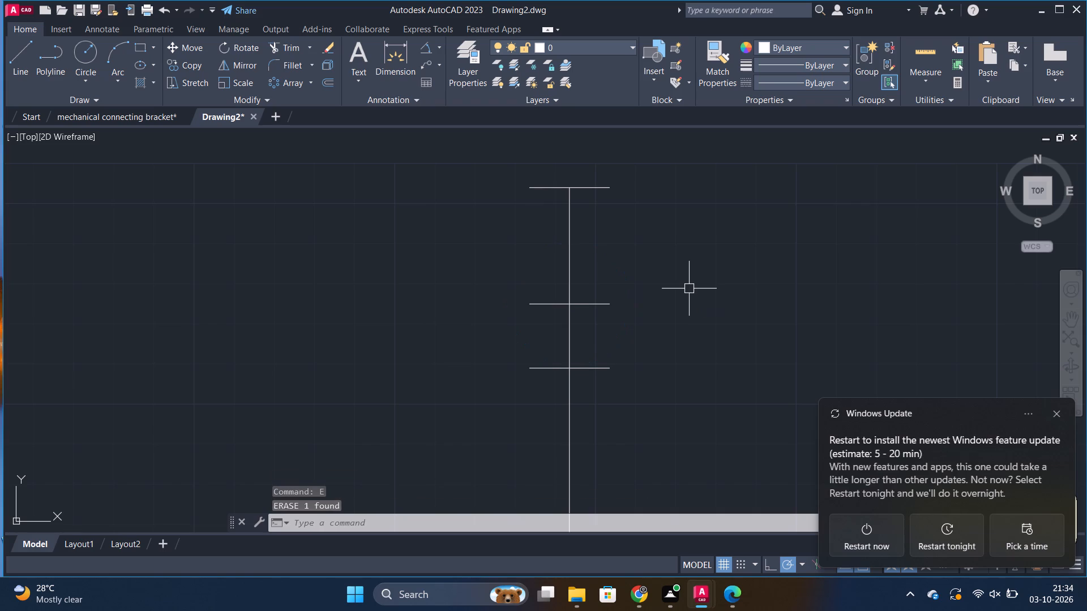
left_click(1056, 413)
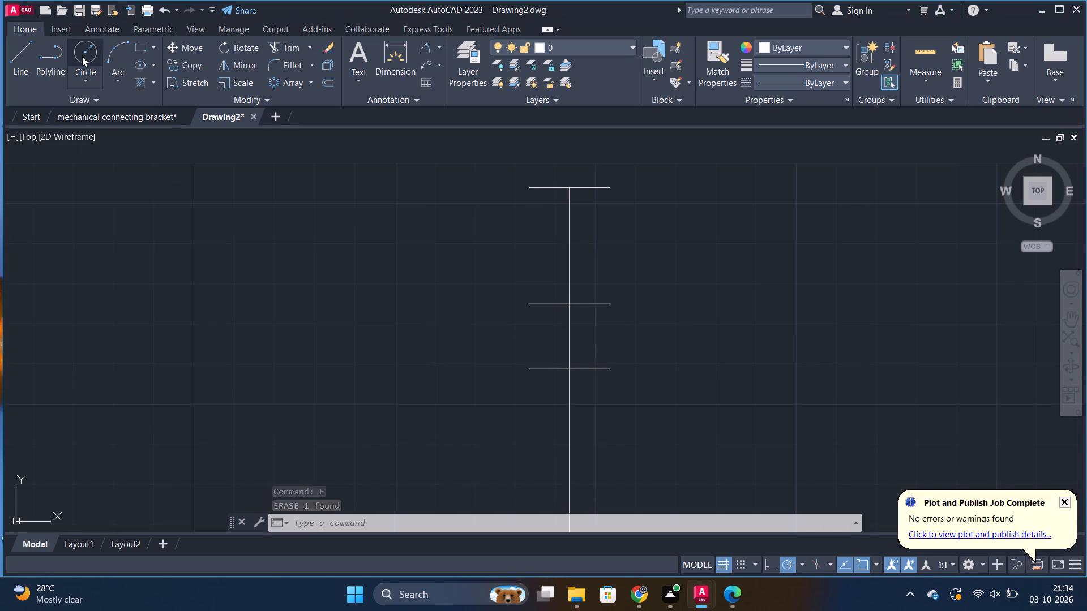
Draw a circle of radius 14 centred on the midpoint of the middle short horizontal line.
left_click(82, 57)
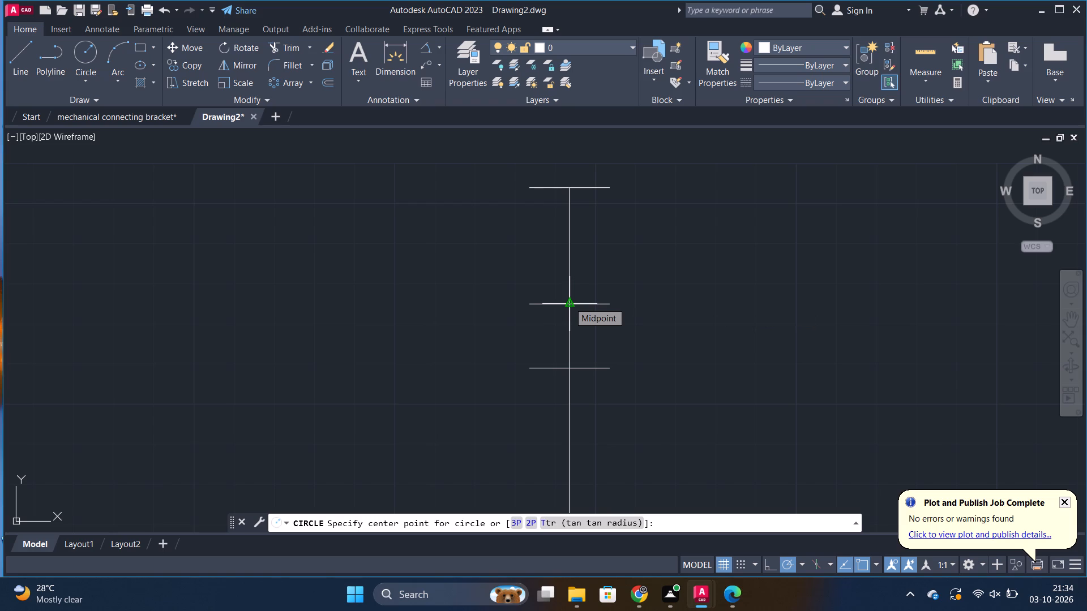
left_click(569, 302)
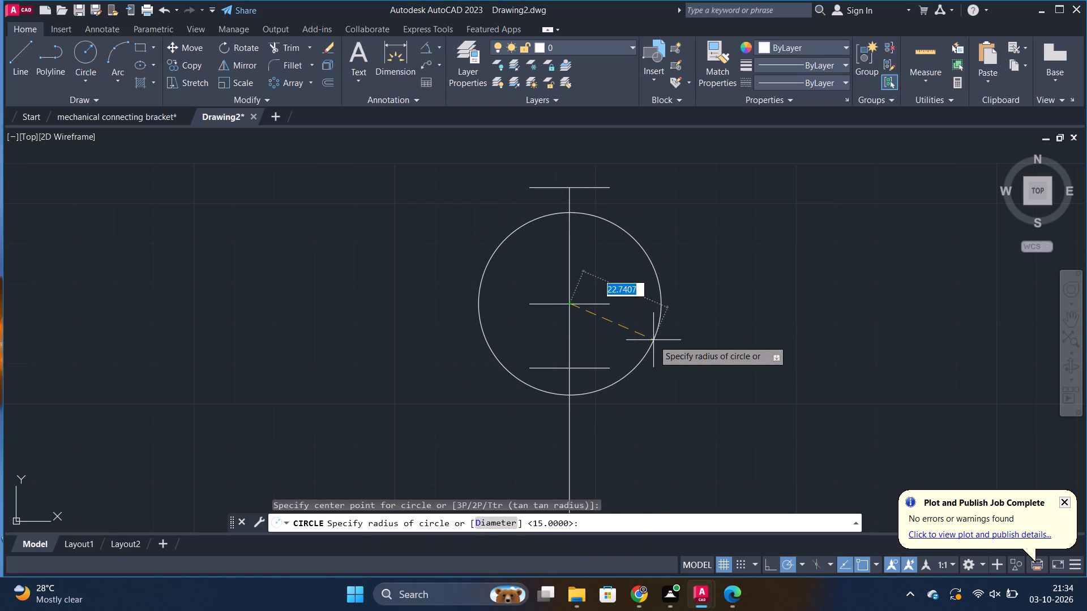
type("14")
key("Return")
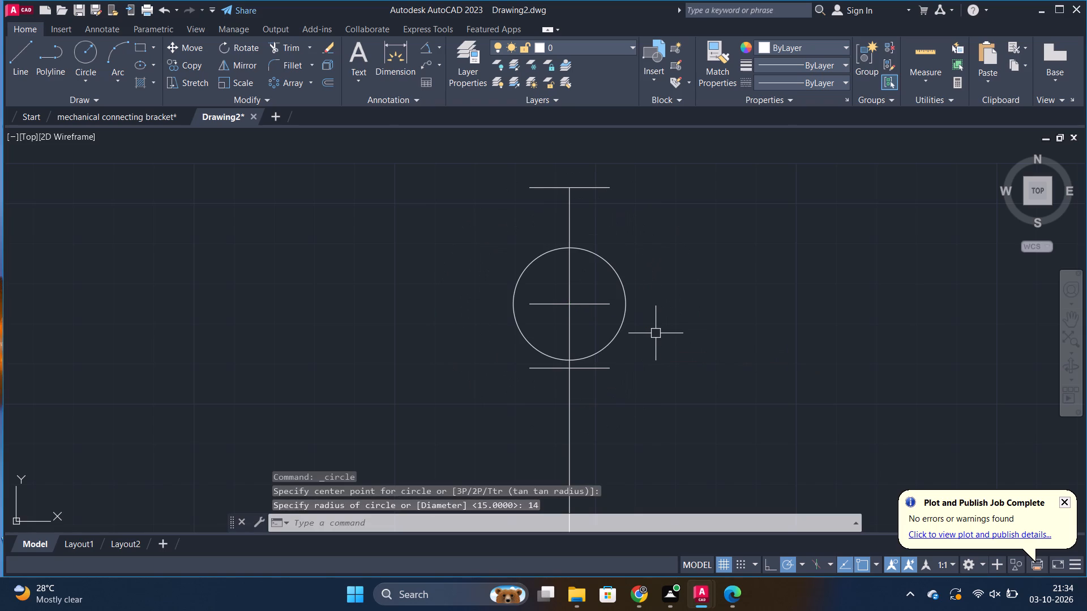
Lengthen the horizontal line through the circle's centre at both ends so it extends beyond the circle.
scroll(630, 330, "up", 1)
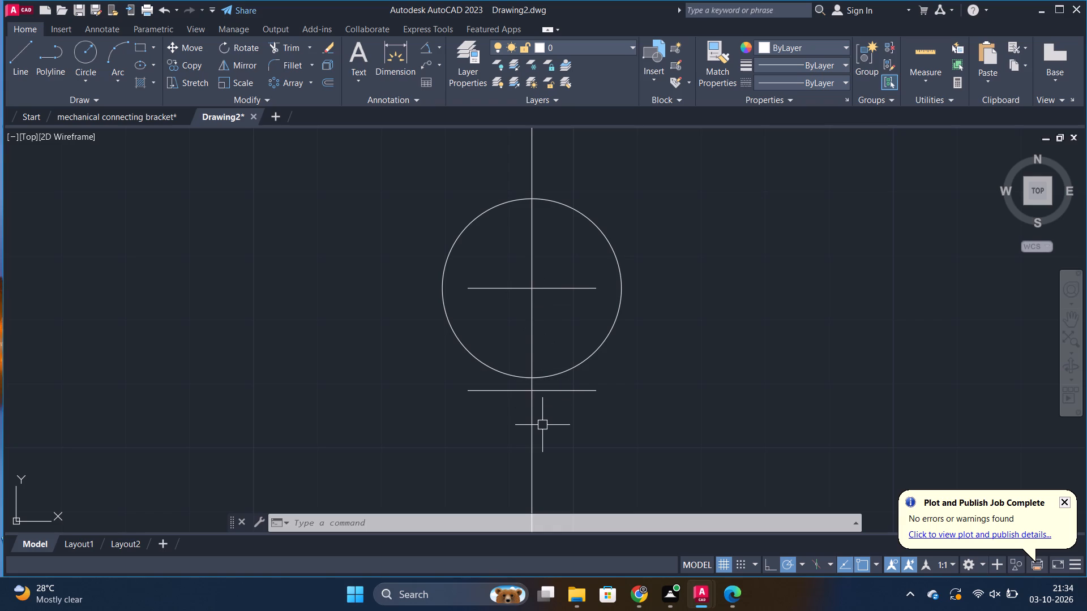
scroll(543, 427, "down", 1)
scroll(546, 425, "up", 1)
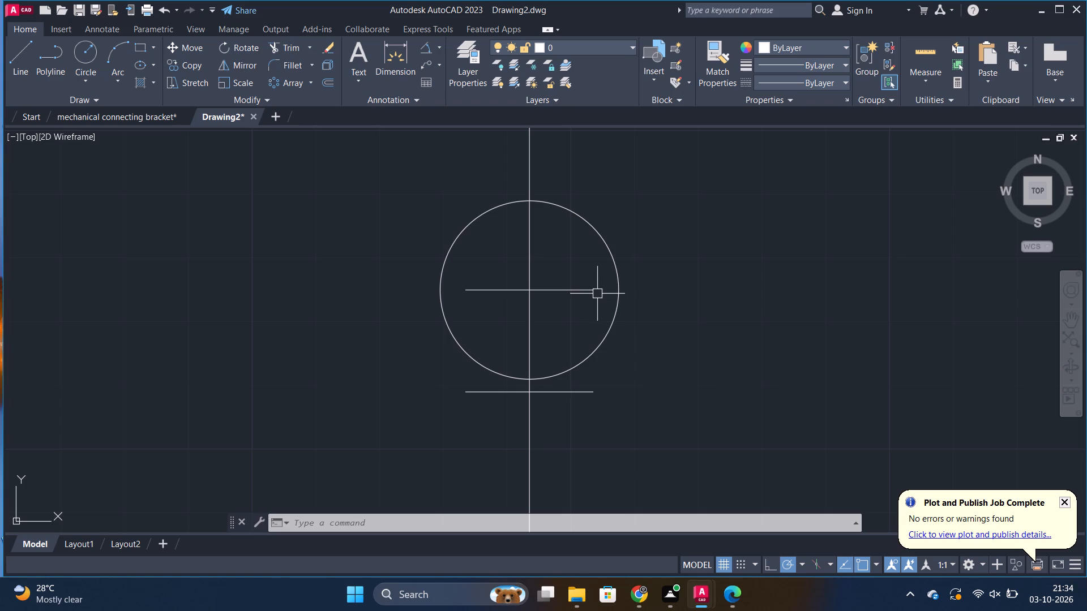
left_click(491, 291)
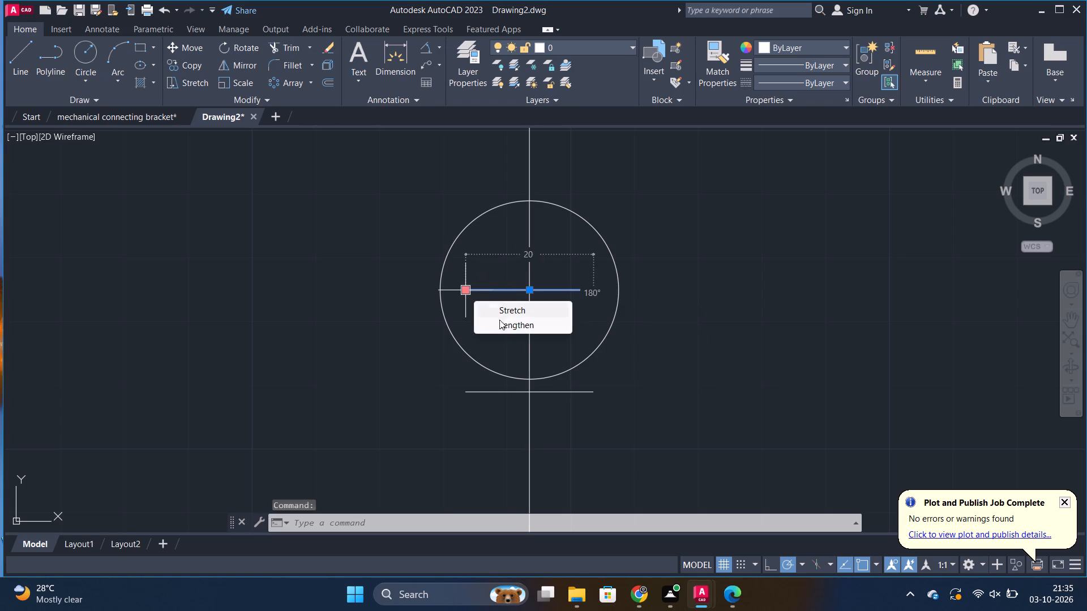
left_click(519, 327)
left_click(392, 294)
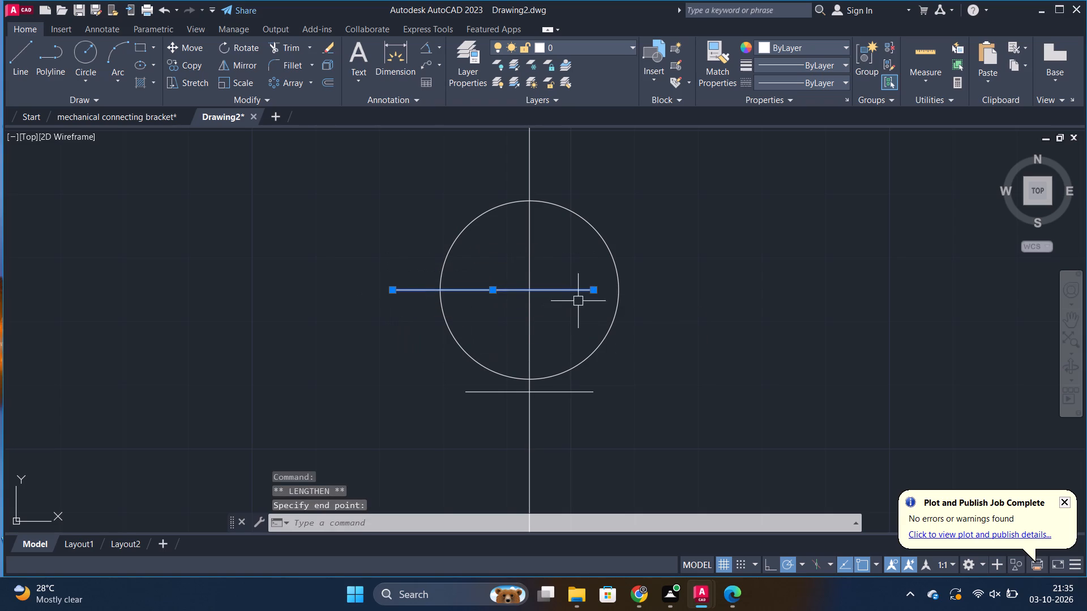
left_click(658, 327)
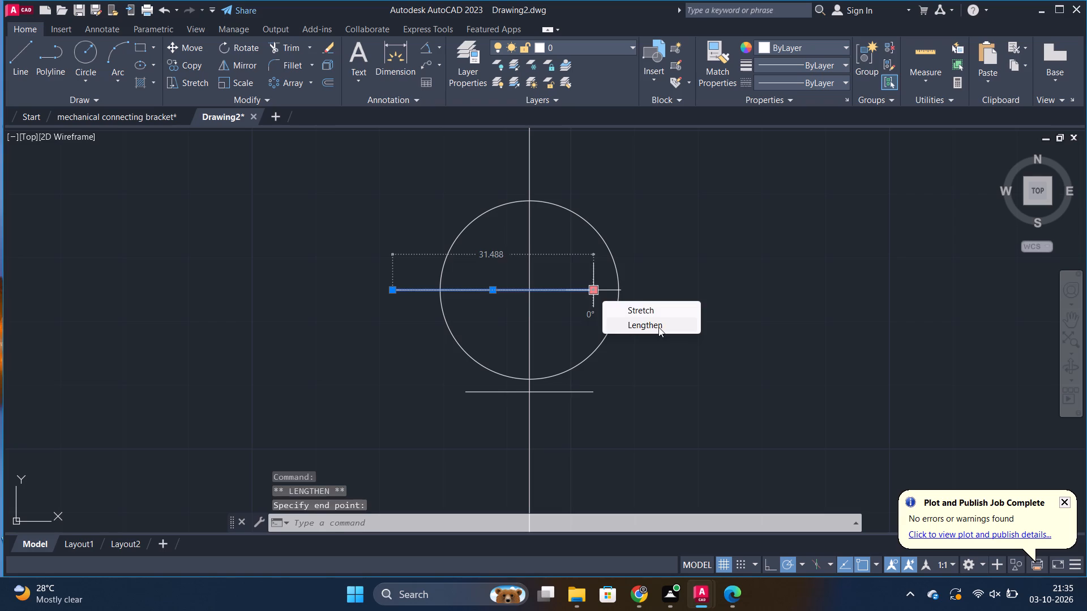
left_click(735, 304)
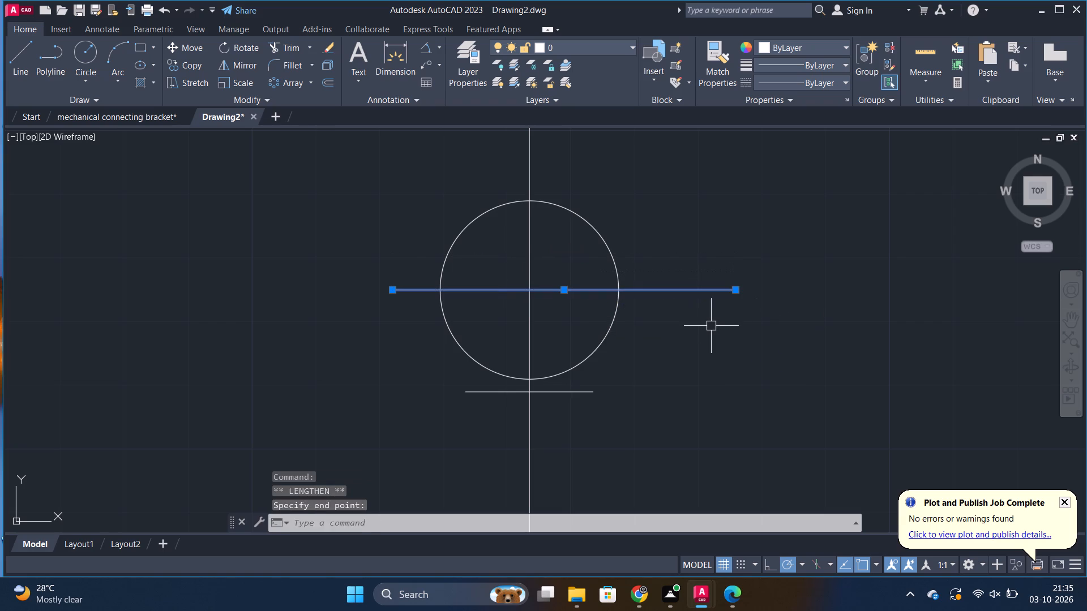
key("Escape")
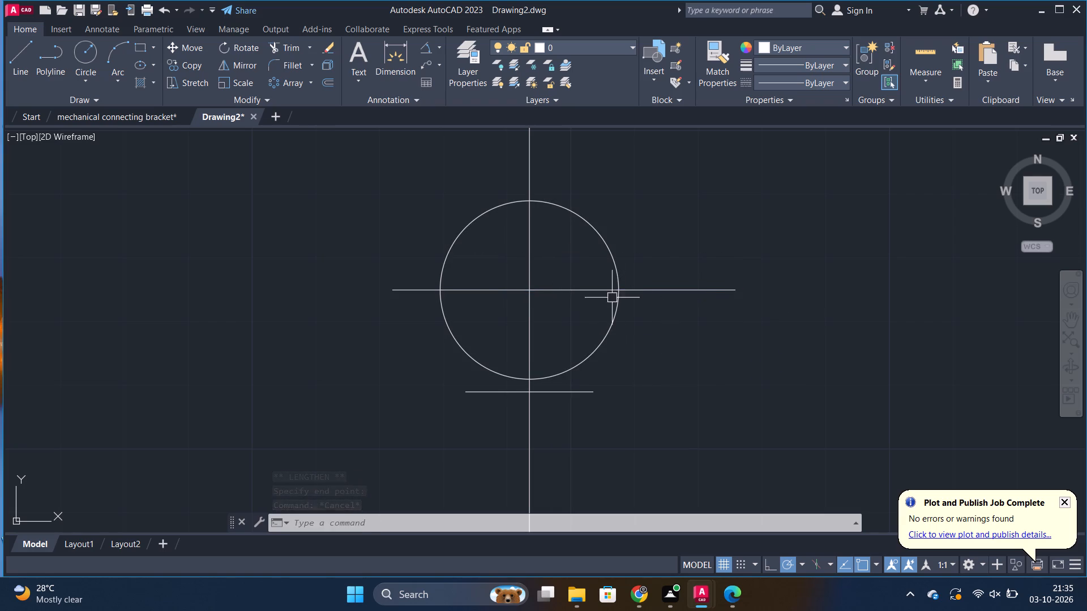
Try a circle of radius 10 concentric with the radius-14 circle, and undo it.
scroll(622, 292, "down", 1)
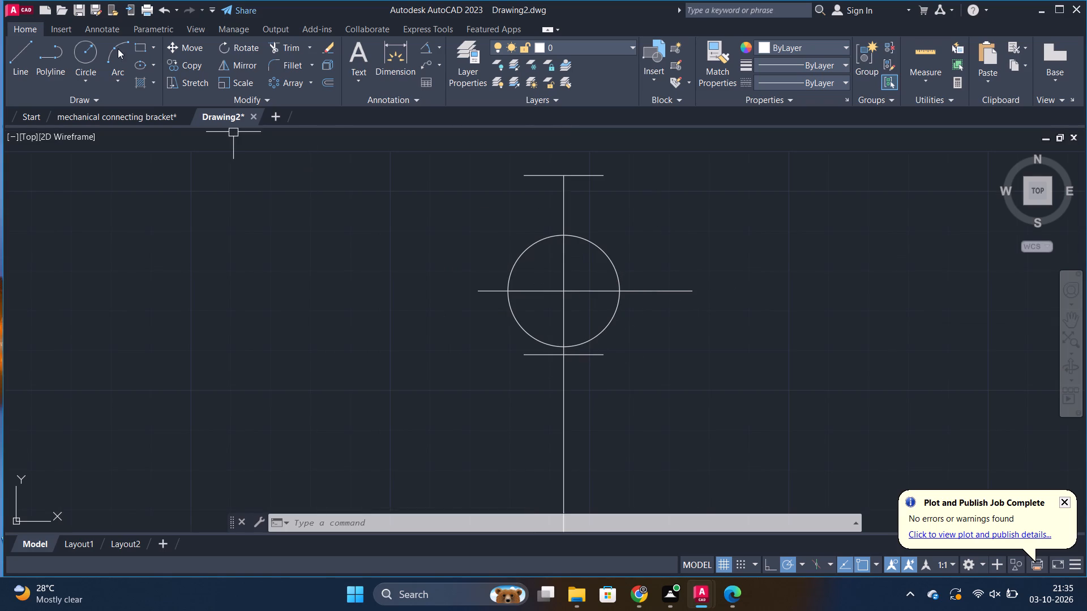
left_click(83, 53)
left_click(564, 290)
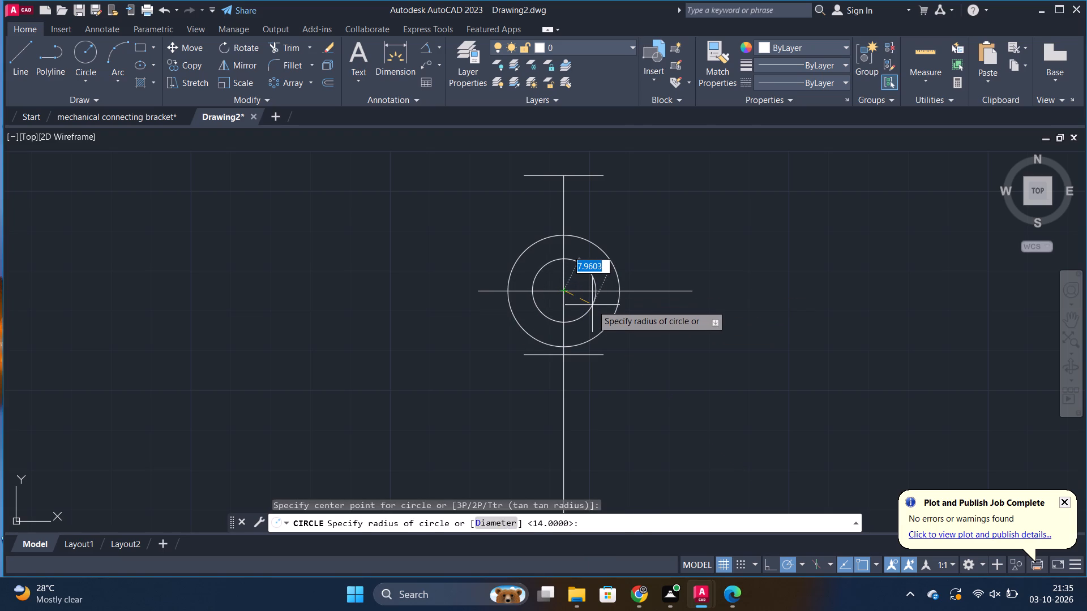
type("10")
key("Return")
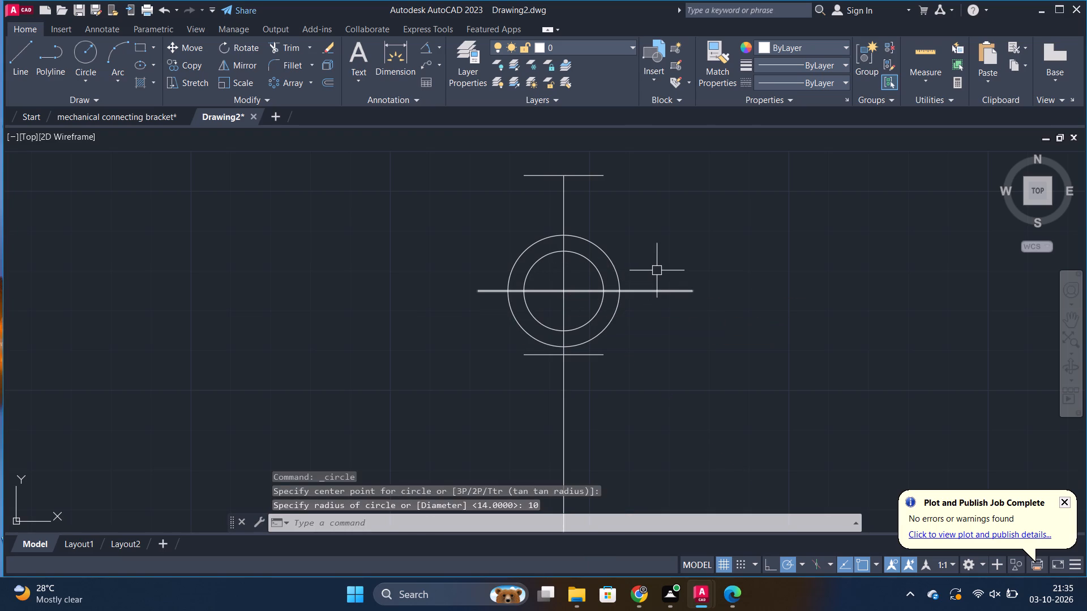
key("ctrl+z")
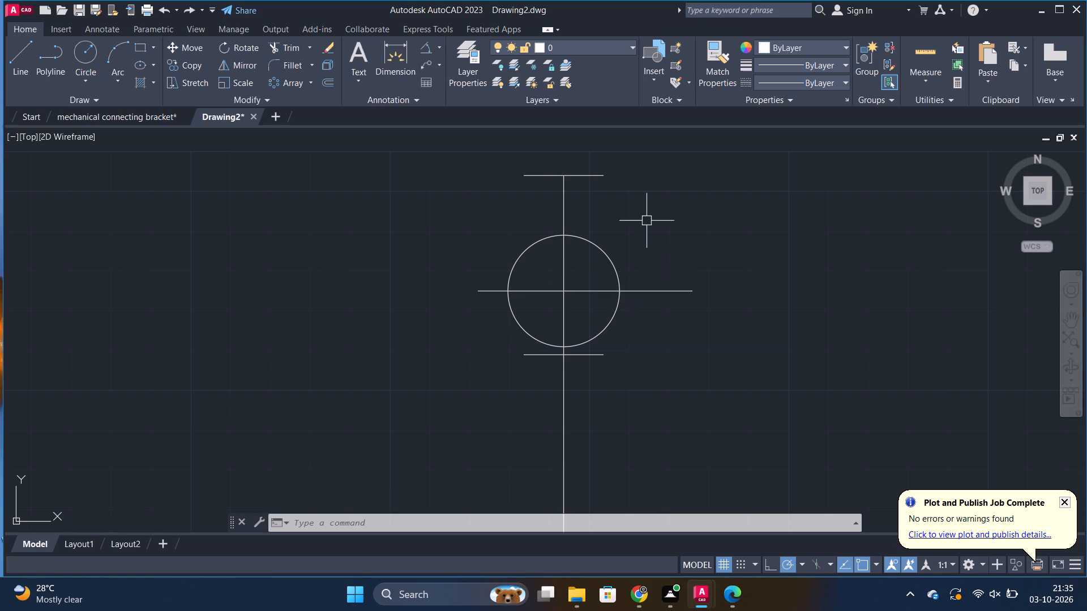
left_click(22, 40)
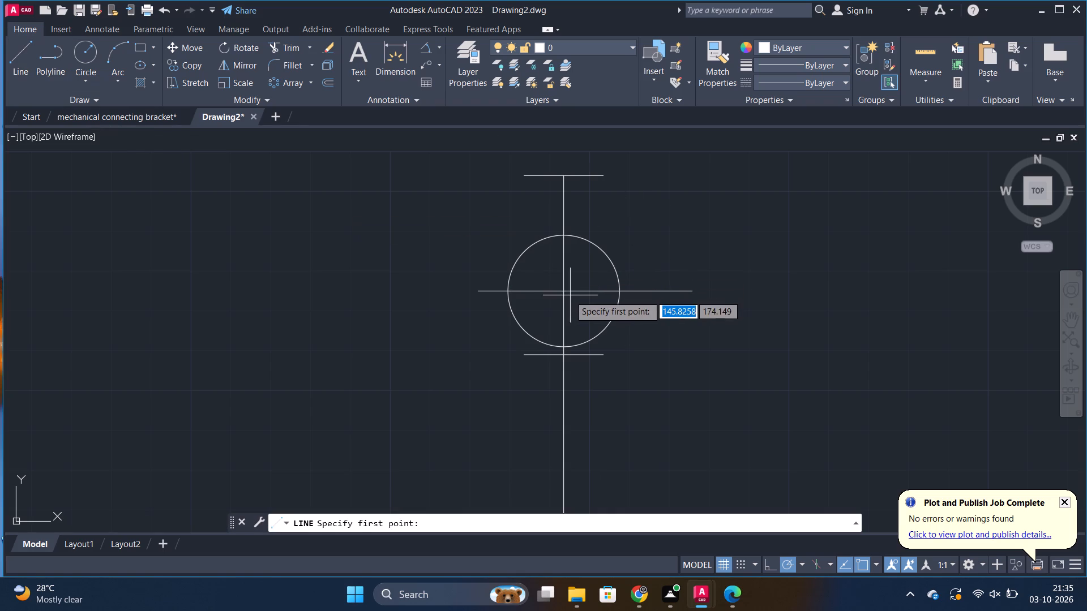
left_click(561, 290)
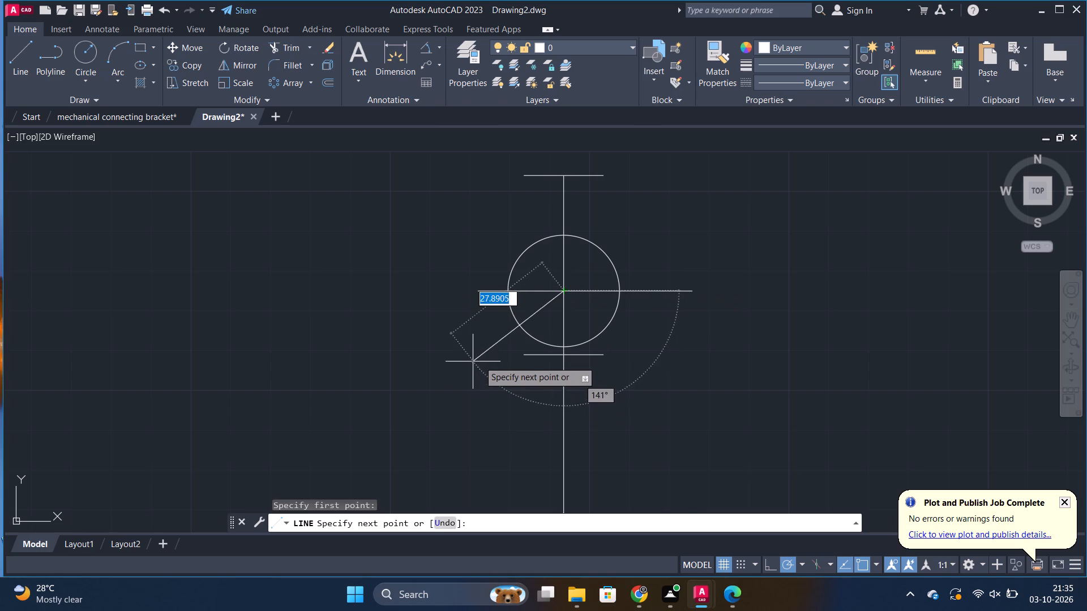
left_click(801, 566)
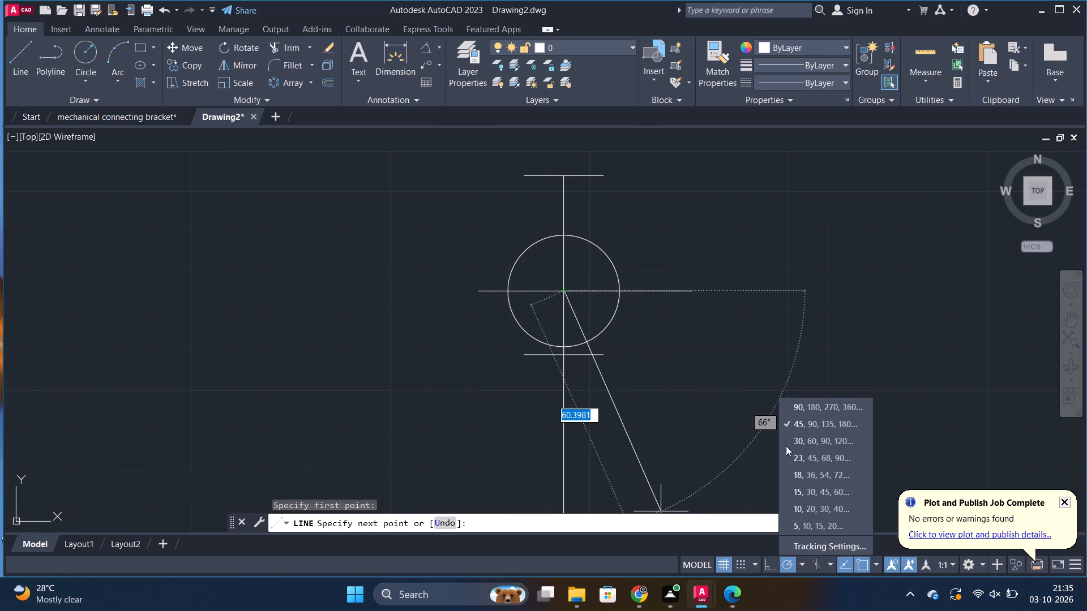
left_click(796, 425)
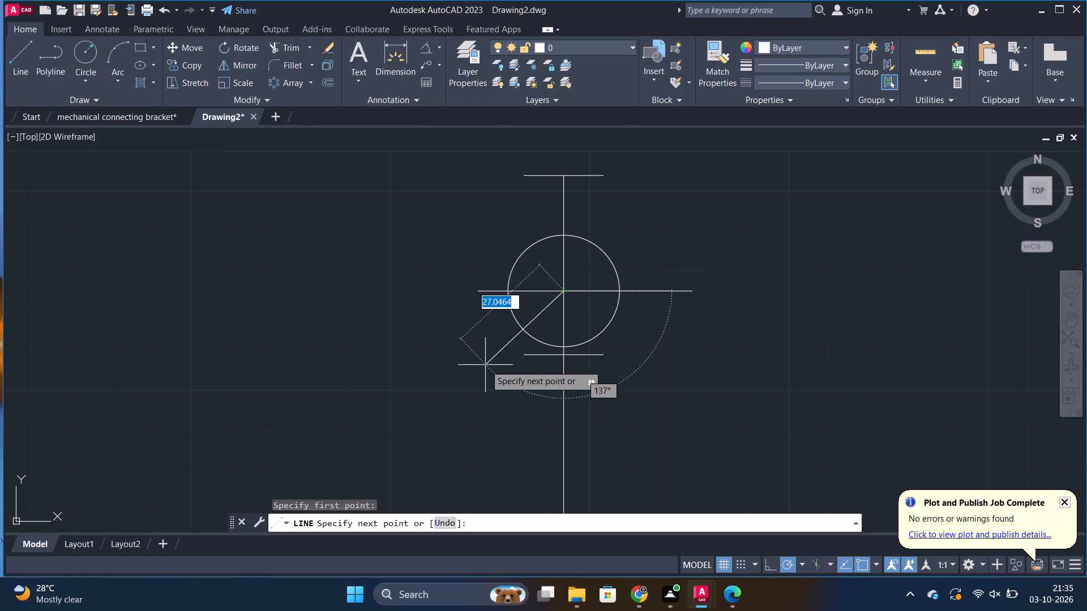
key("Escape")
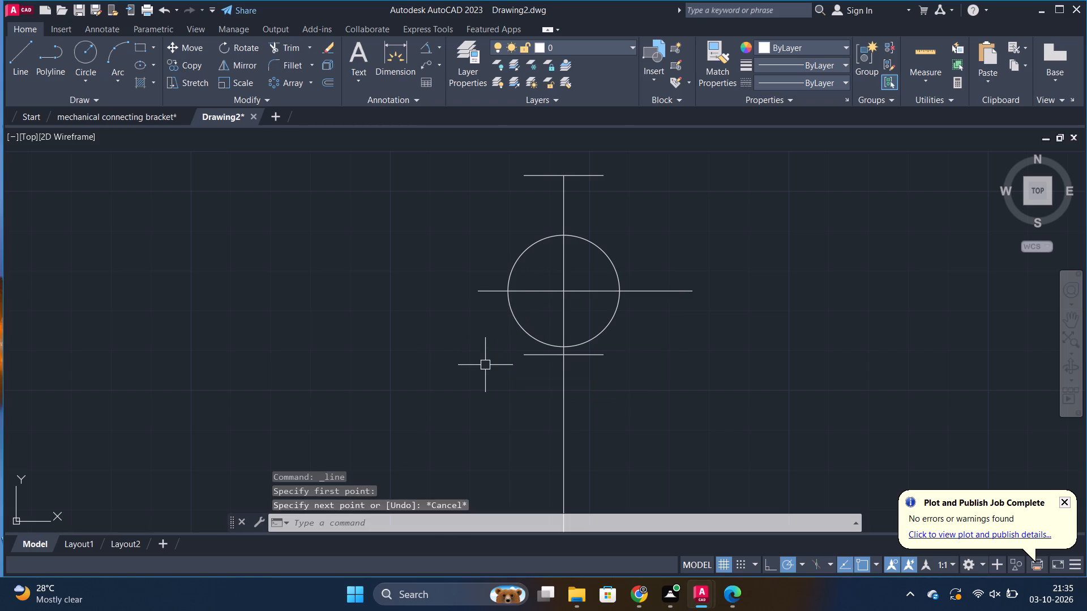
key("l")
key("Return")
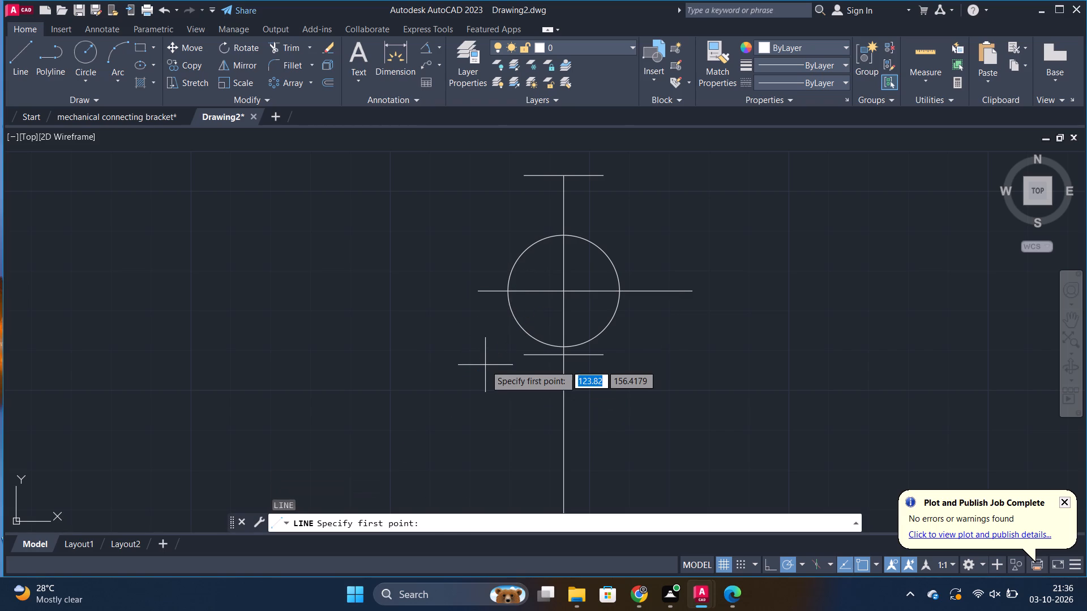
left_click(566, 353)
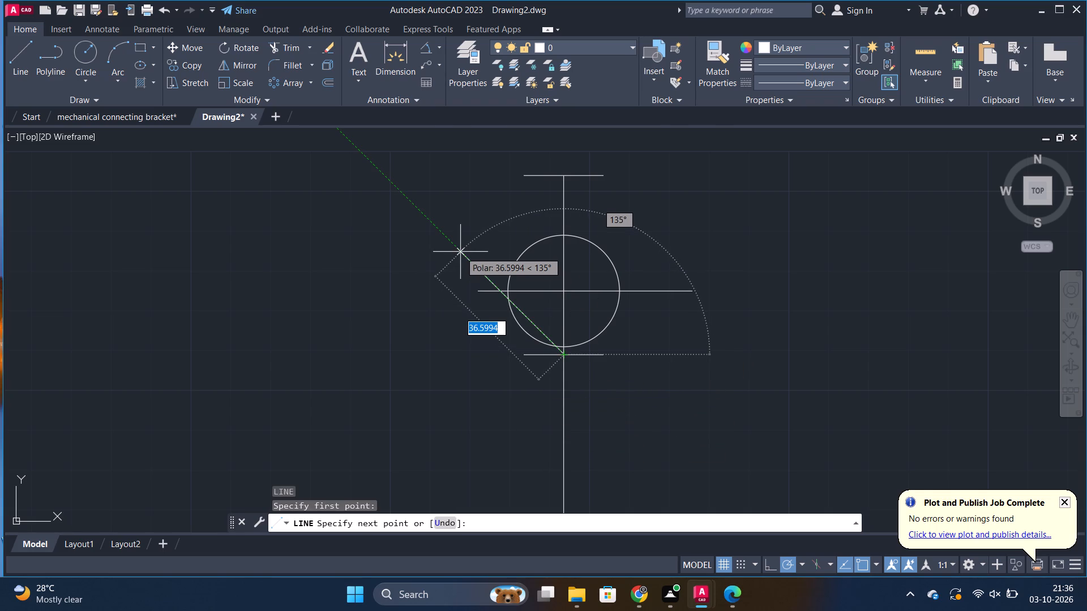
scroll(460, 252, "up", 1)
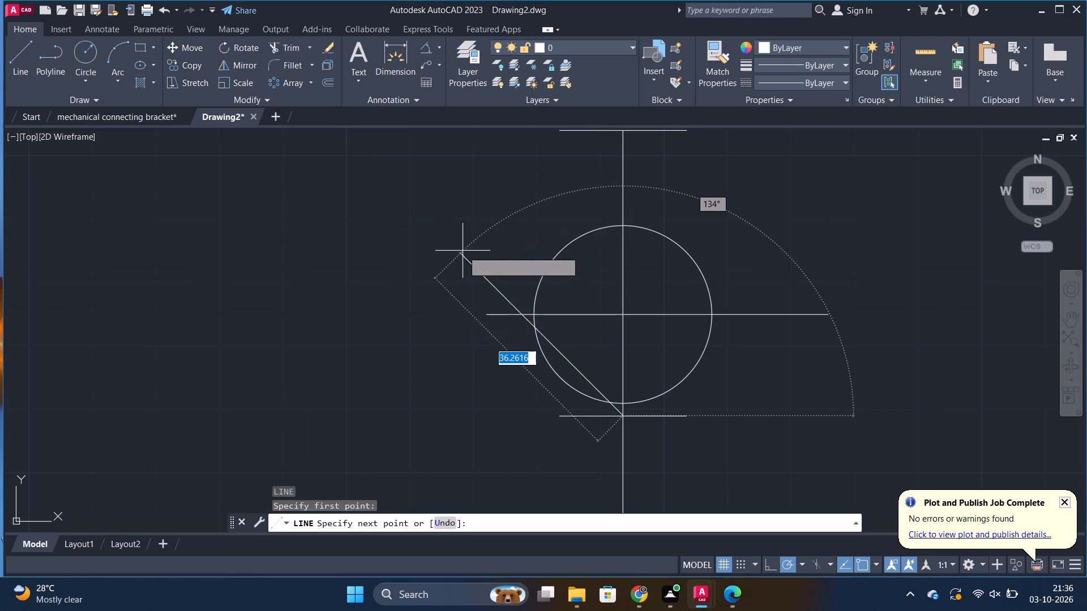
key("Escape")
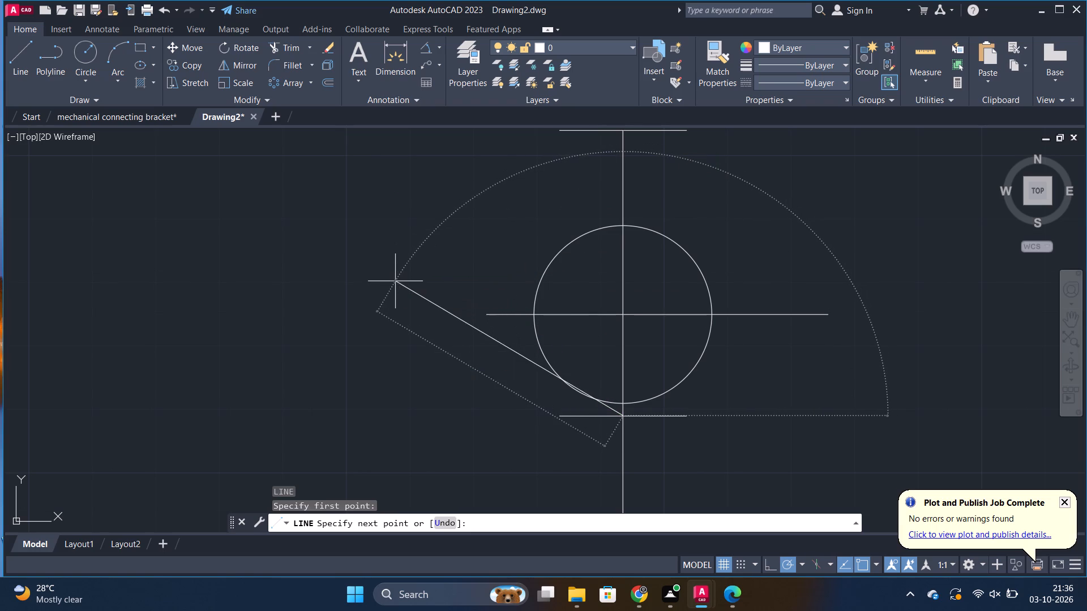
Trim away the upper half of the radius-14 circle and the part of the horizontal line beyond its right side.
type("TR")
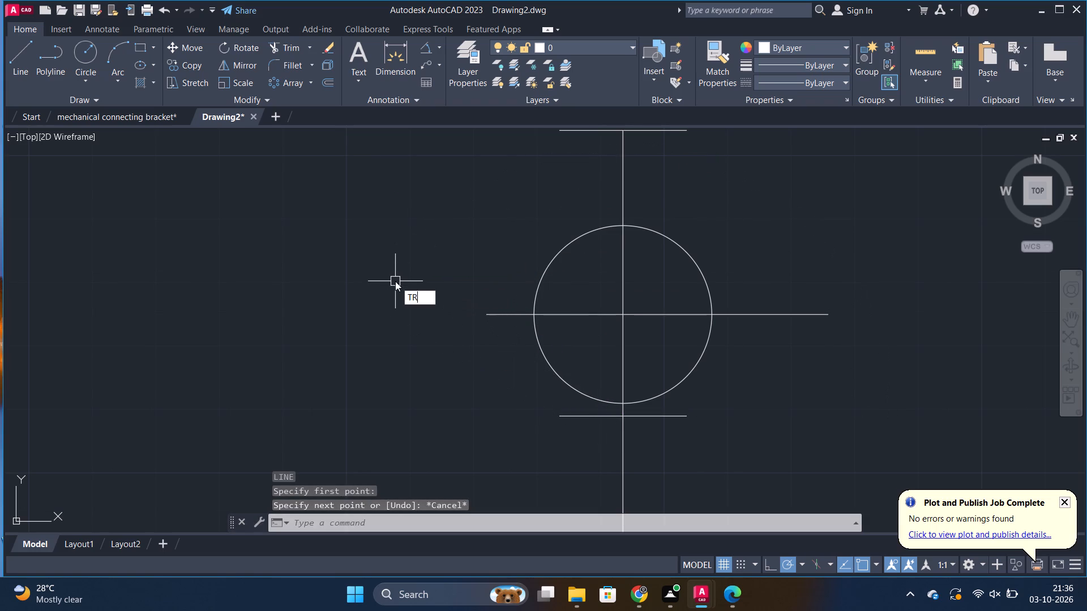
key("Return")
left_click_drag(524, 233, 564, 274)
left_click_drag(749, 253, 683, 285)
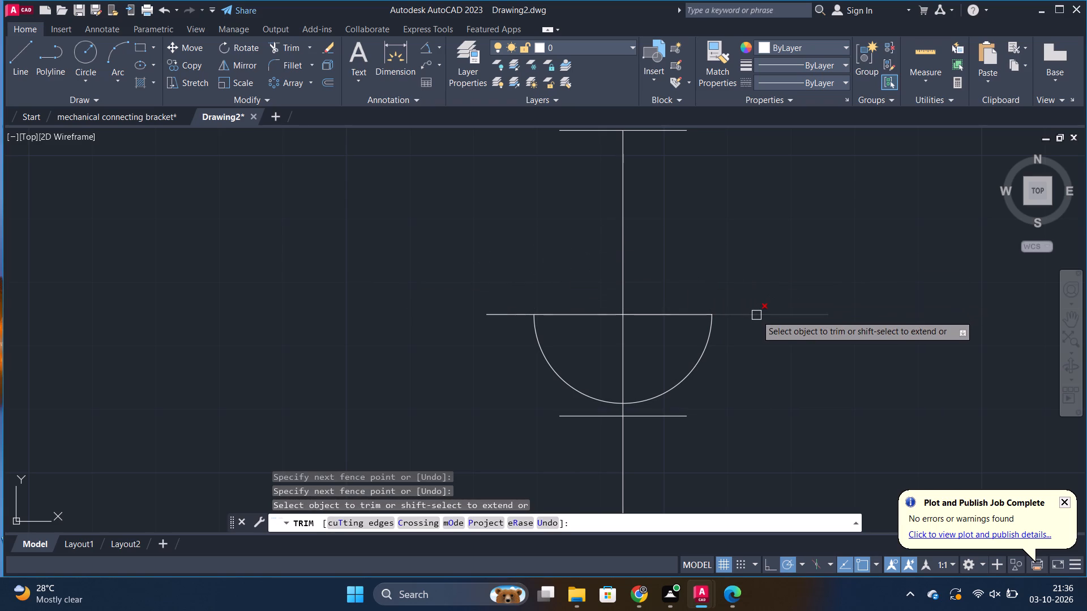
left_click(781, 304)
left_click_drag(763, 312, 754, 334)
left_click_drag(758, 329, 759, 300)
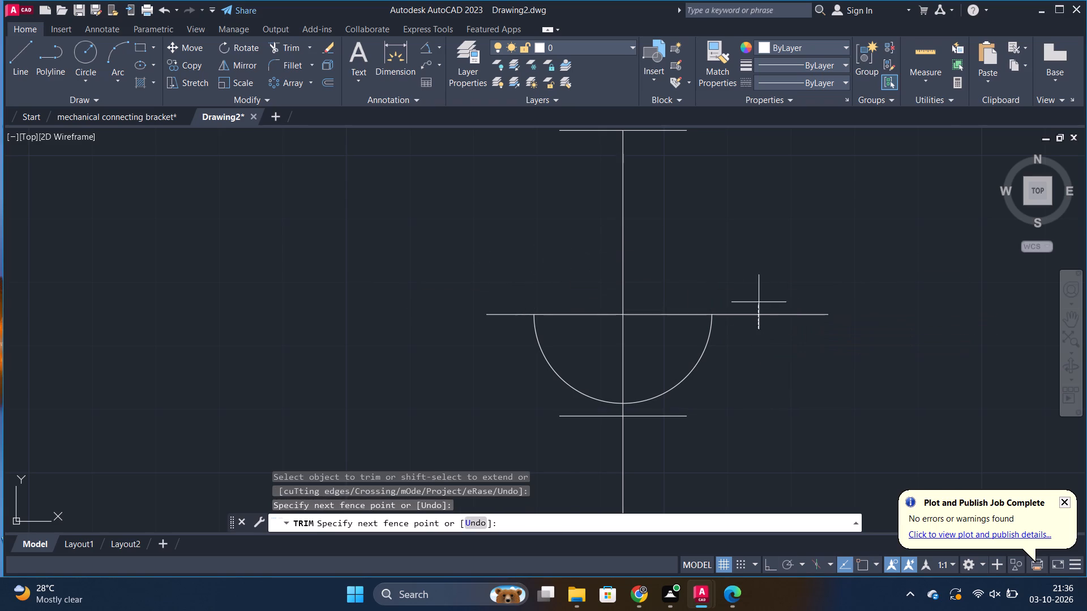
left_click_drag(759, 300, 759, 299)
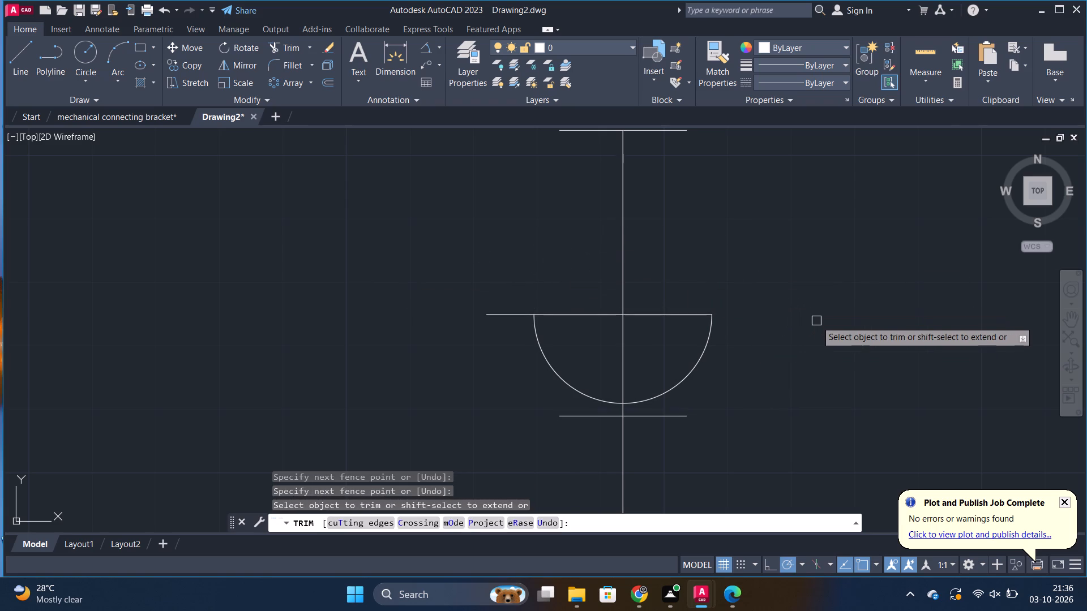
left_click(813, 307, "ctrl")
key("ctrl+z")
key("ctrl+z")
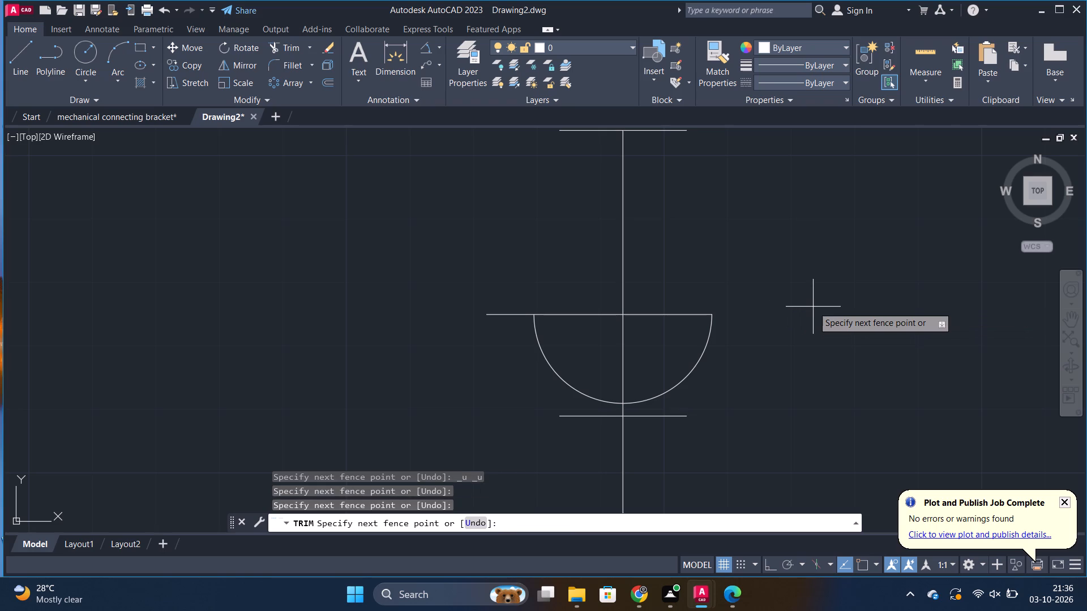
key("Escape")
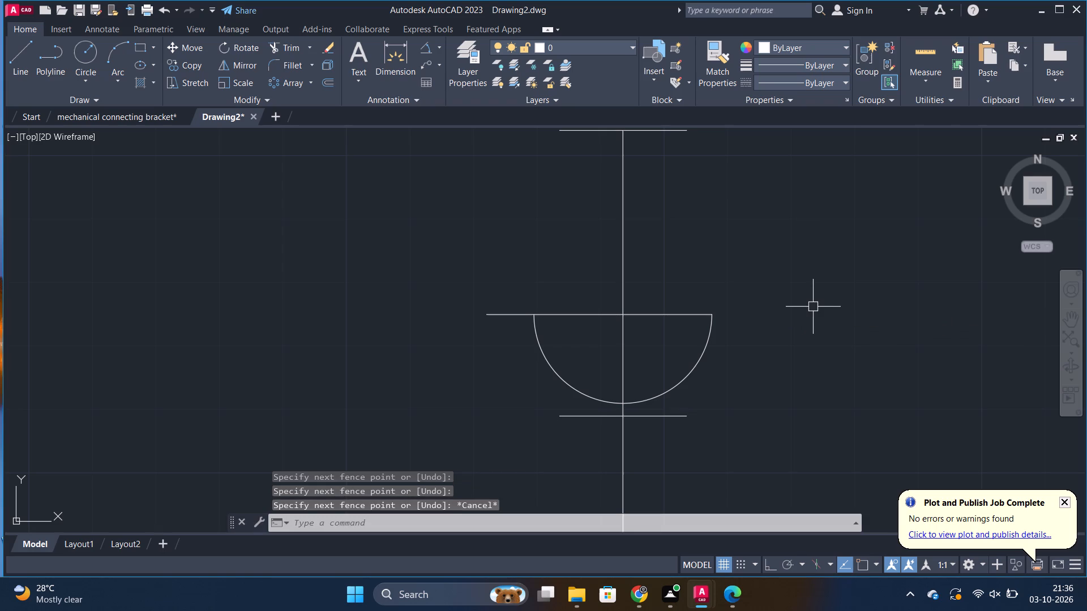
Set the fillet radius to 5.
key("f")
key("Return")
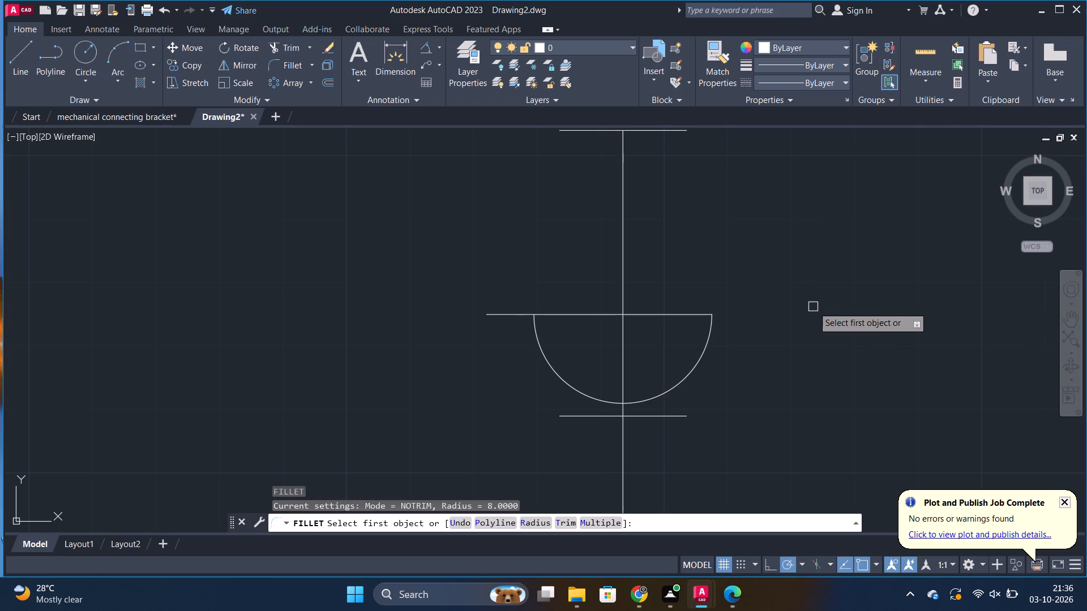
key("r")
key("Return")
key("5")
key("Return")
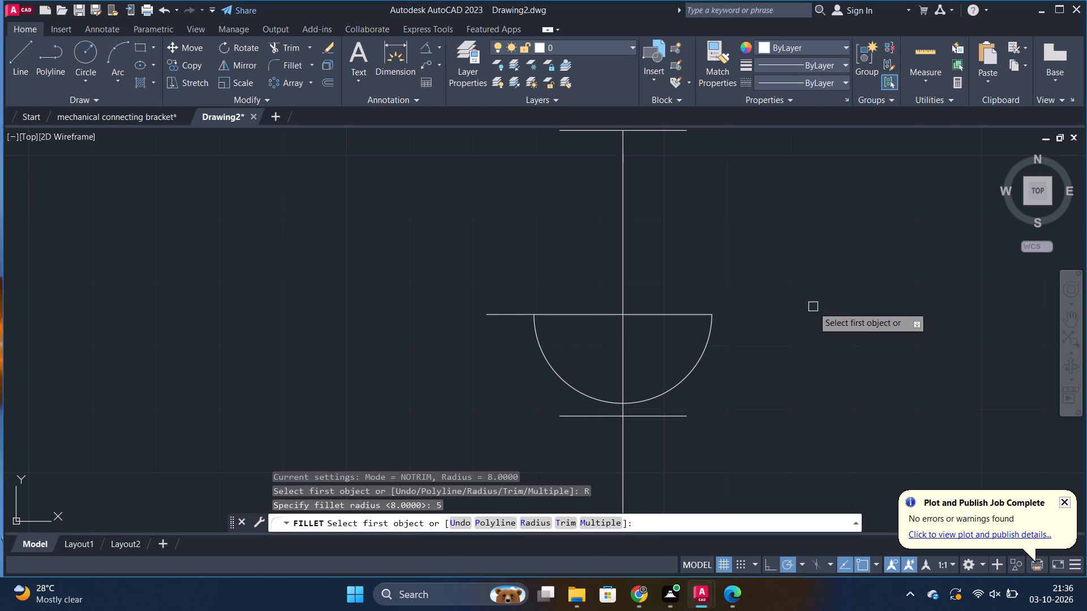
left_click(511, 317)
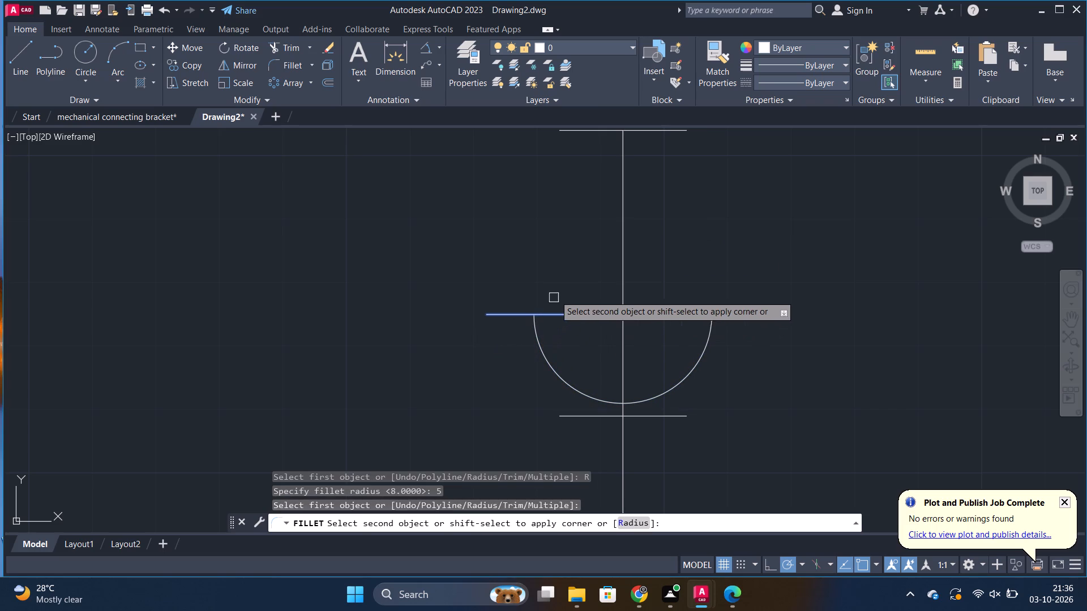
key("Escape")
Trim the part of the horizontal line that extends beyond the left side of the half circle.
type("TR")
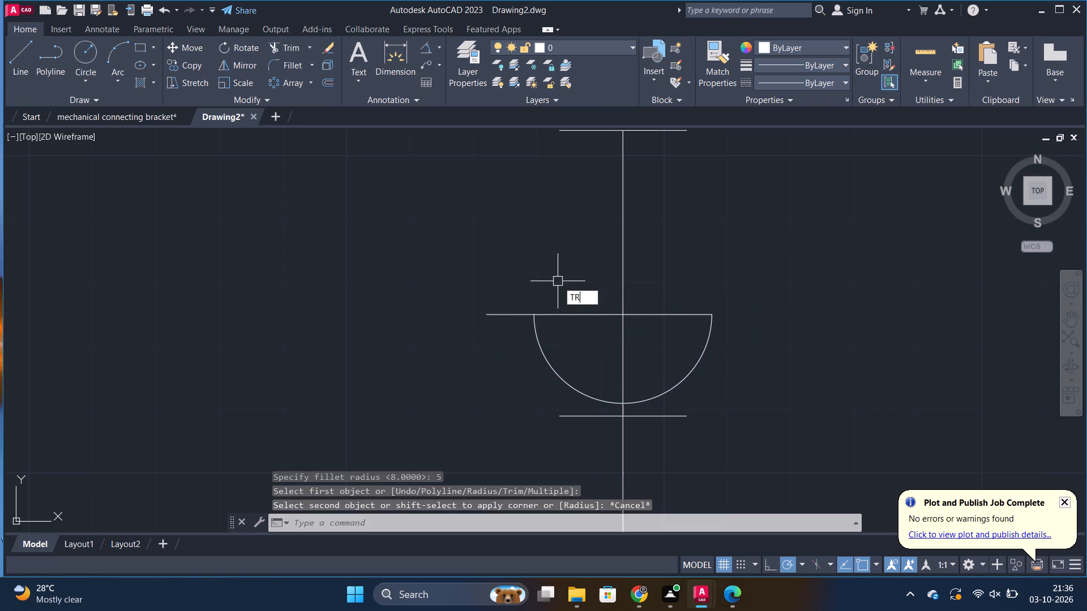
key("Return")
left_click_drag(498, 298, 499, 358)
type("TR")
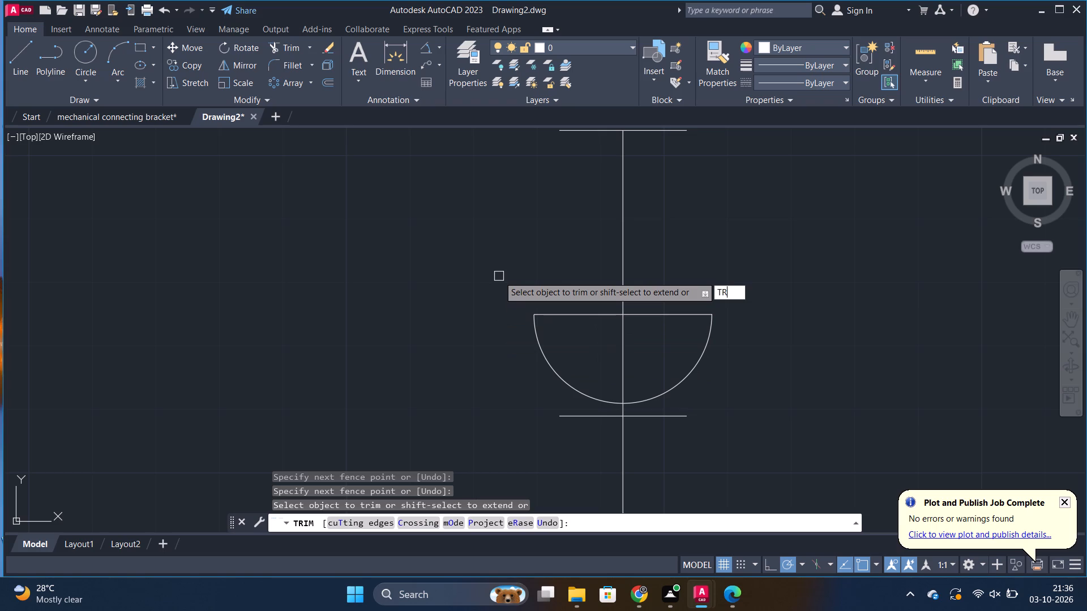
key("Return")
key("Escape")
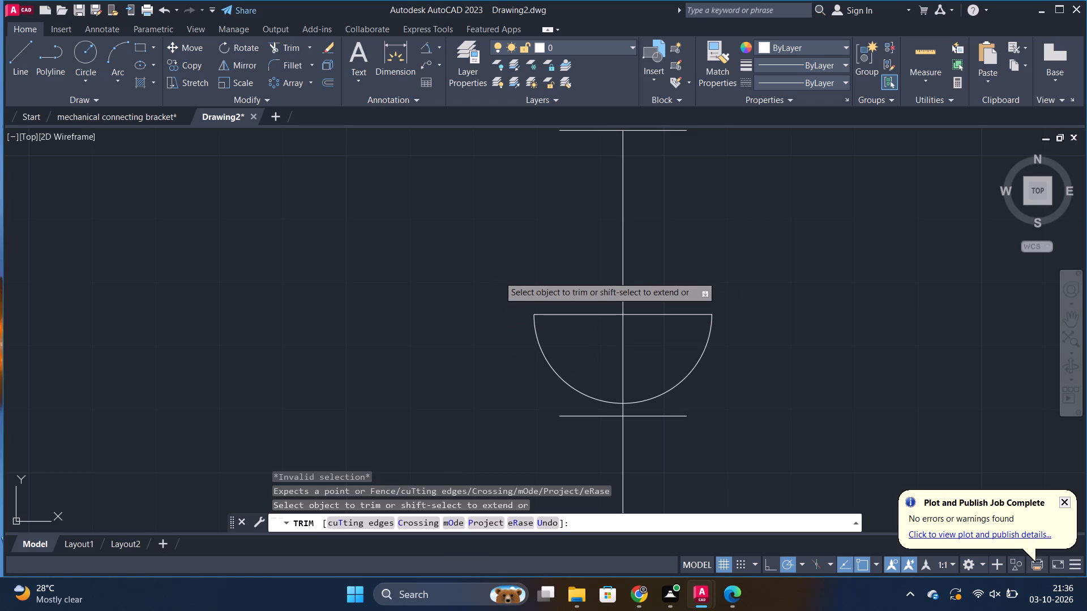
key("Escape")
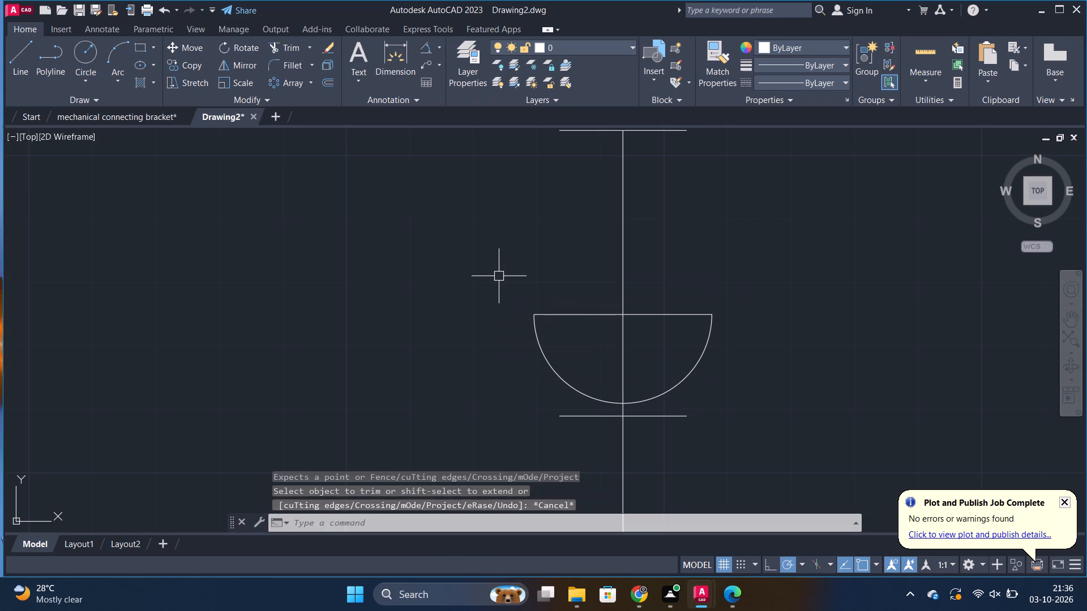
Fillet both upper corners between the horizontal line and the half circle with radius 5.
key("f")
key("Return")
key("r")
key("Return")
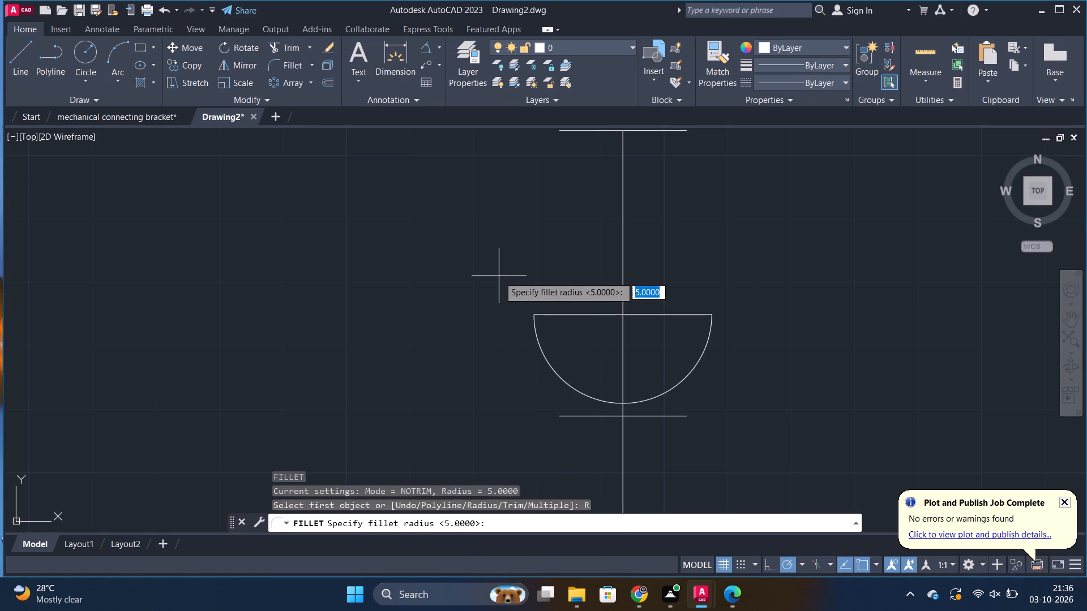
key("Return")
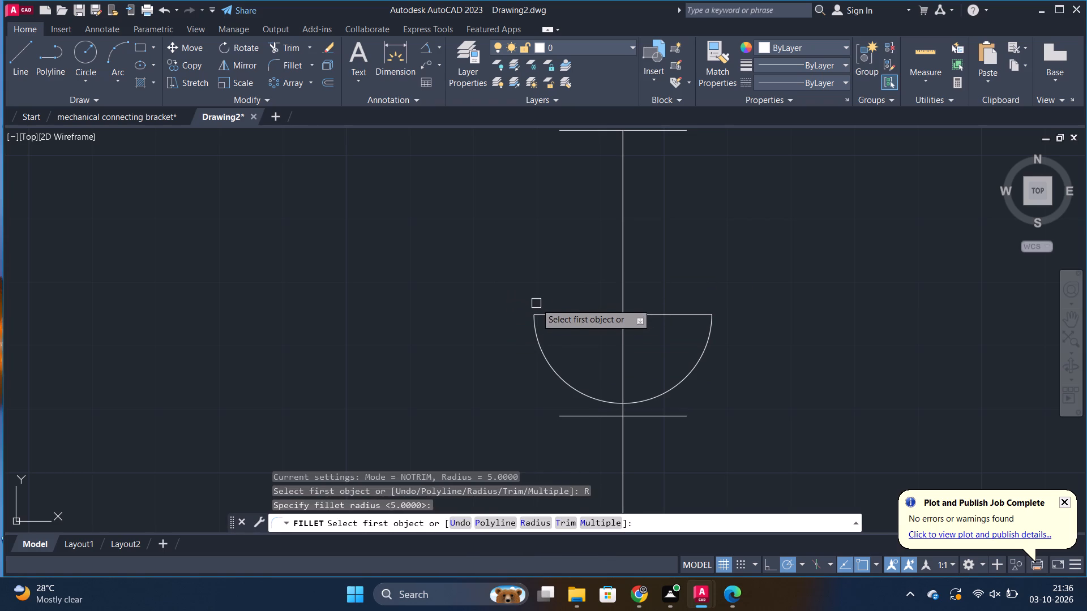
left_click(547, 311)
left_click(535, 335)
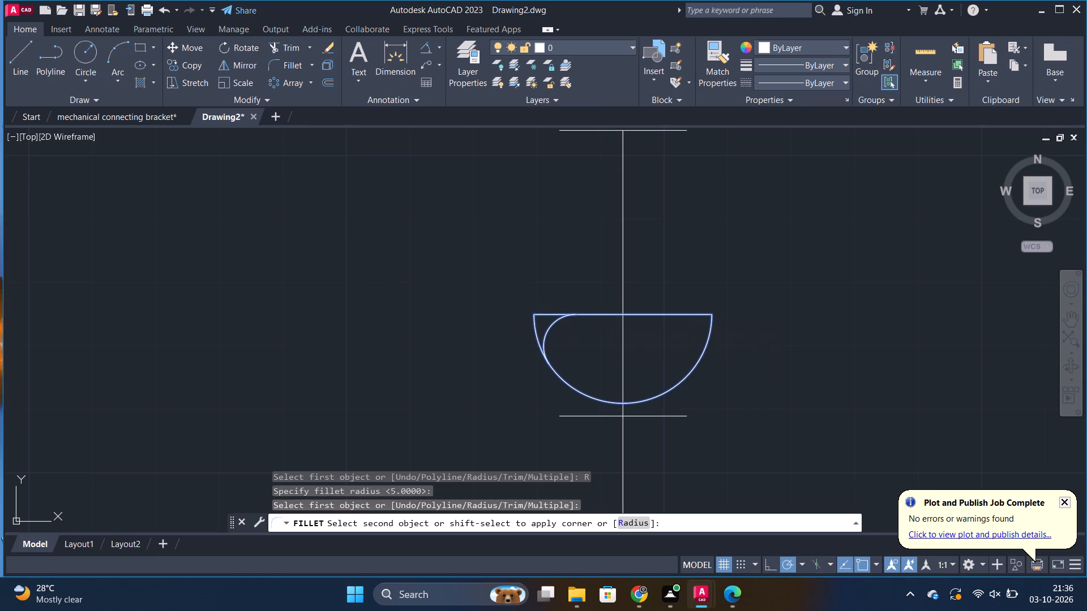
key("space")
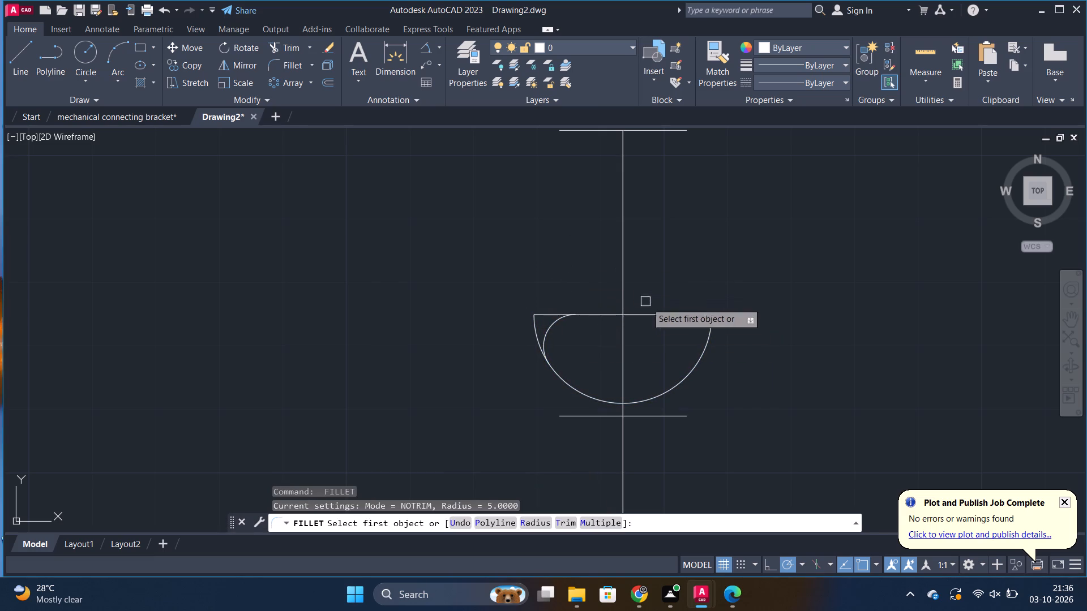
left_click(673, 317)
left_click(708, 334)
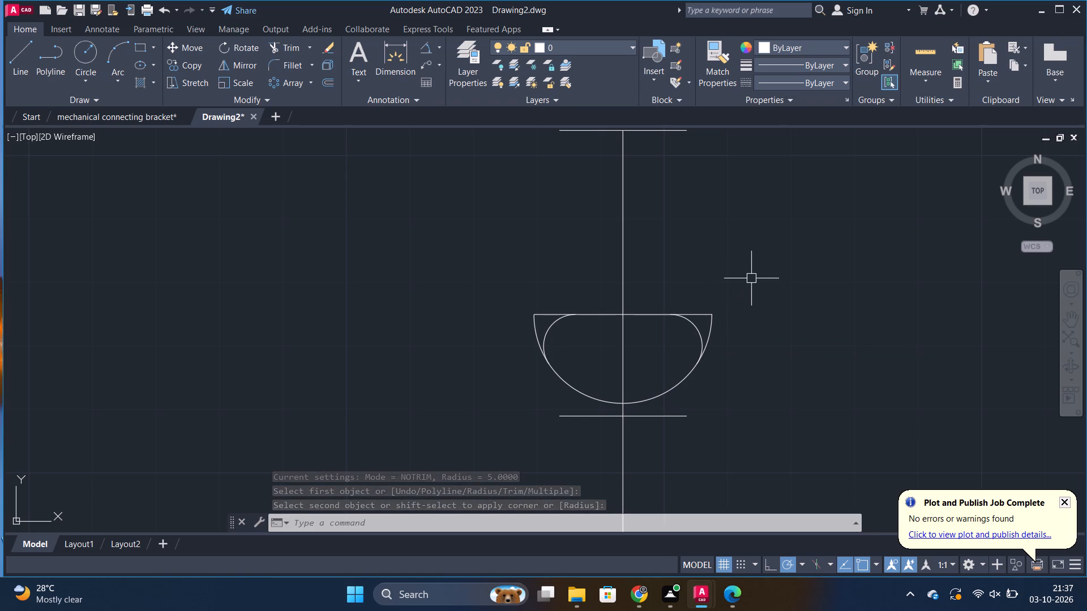
Undo the fillets, the trims, the lengthening of the middle horizontal line and the radius-14 circle.
key("ctrl+z")
key("ctrl+z")
key("ctrl+z")
key("ctrl+z")
key("ctrl+z")
key("ctrl+z")
key("ctrl+z")
key("ctrl+z")
key("ctrl+z")
key("ctrl+z")
key("ctrl+z")
key("ctrl+z")
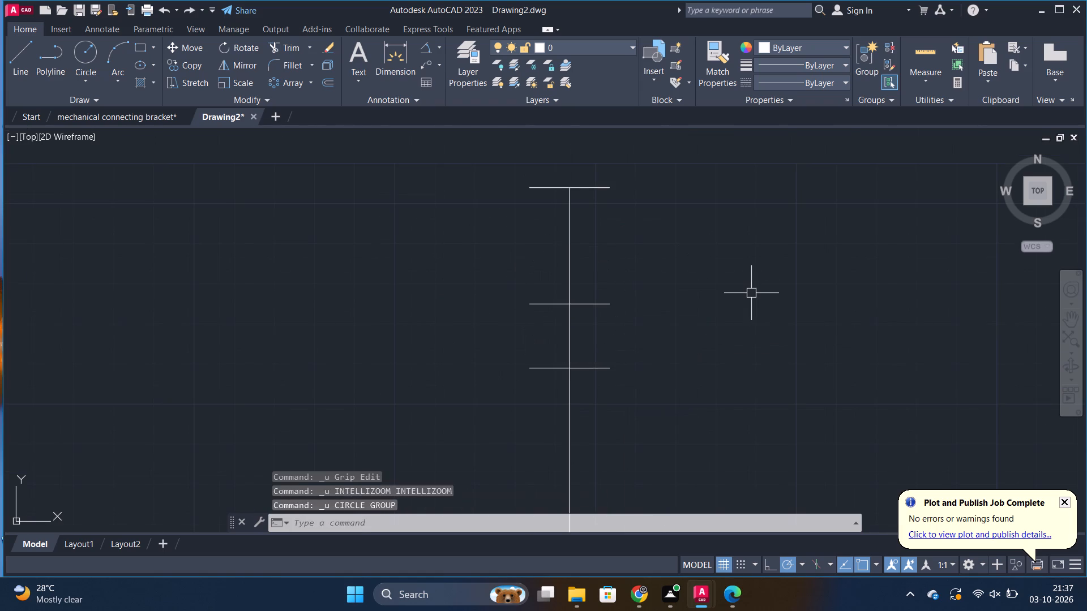
Draw a circle of radius 14 centred on the midpoint of the middle short horizontal line.
left_click(87, 66)
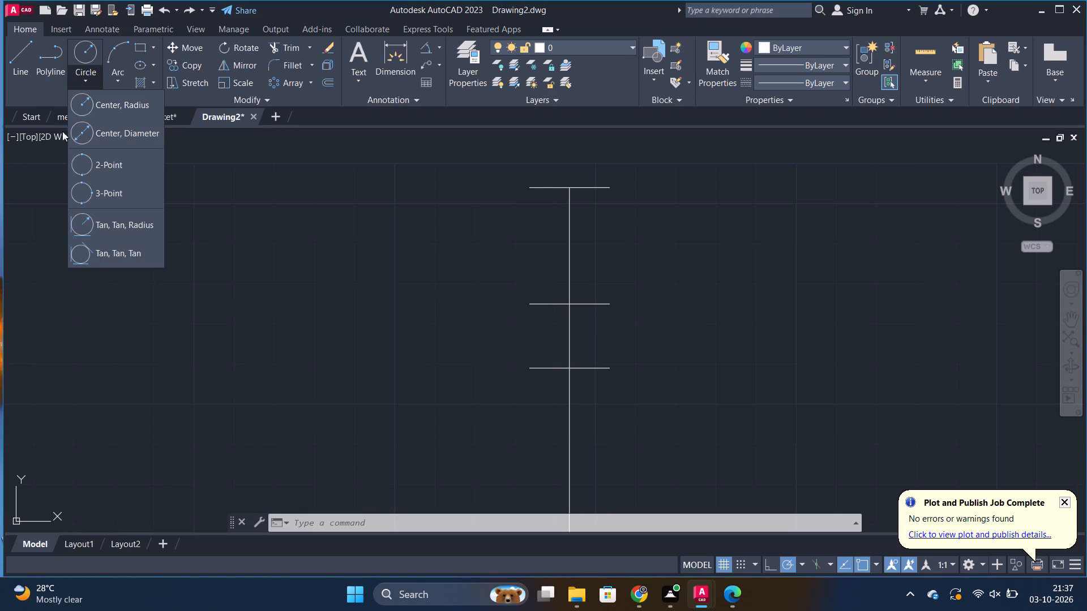
left_click(114, 113)
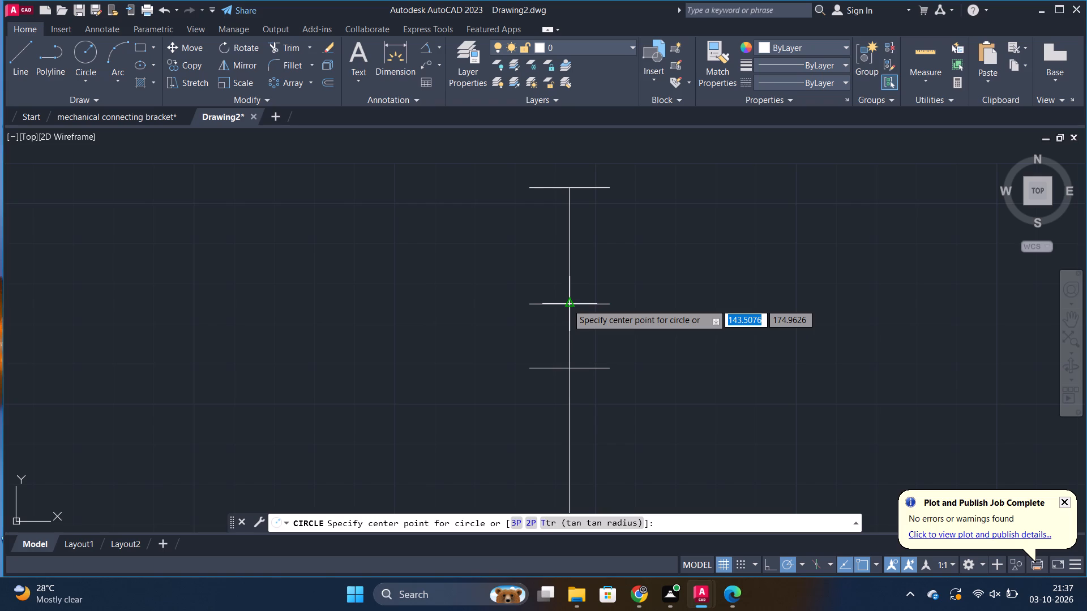
left_click(567, 304)
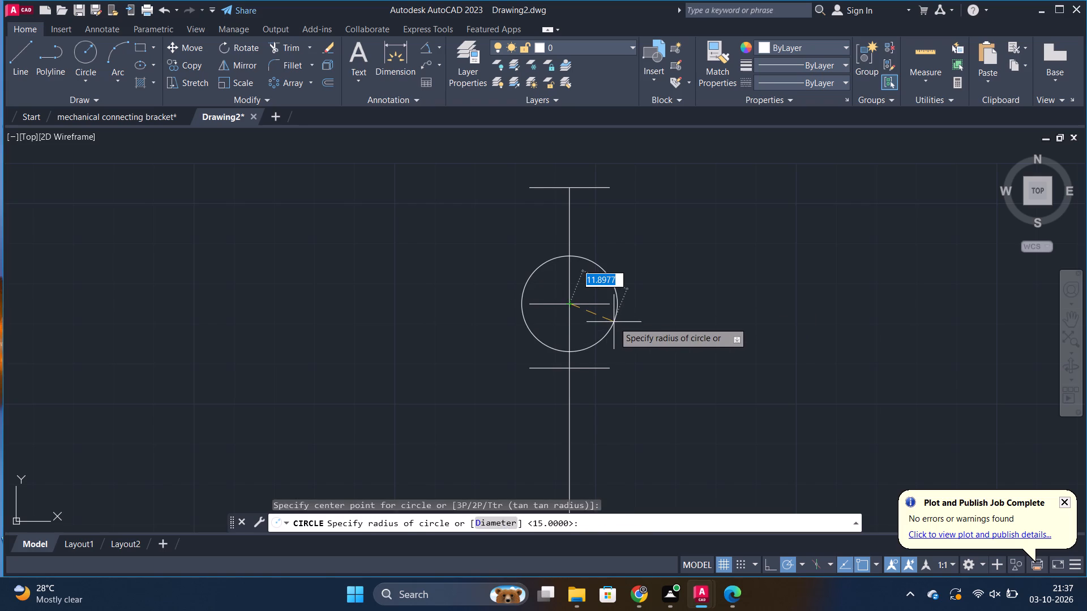
type("14")
key("Return")
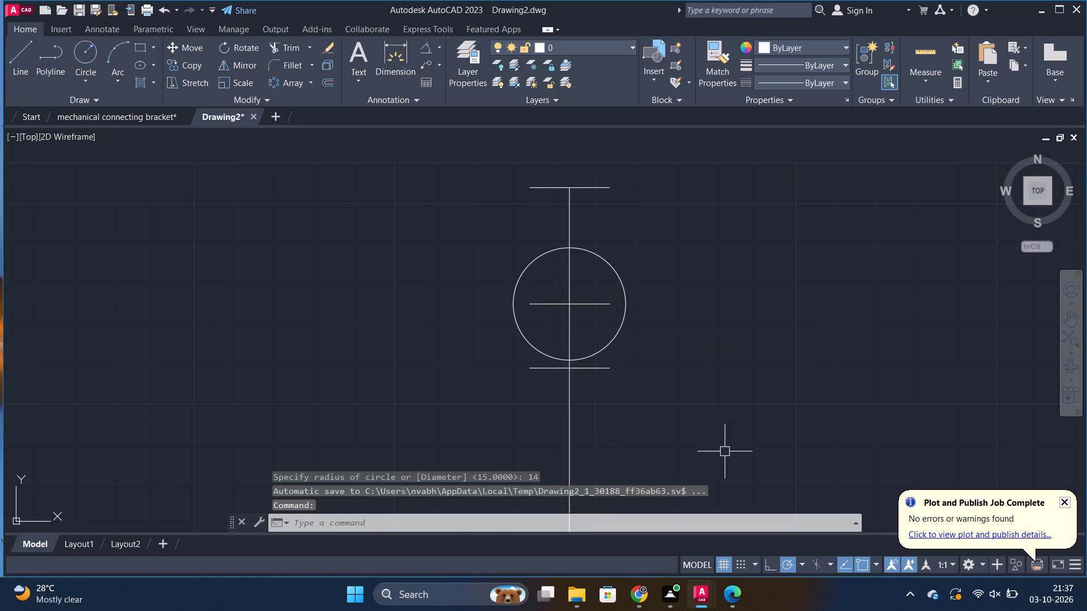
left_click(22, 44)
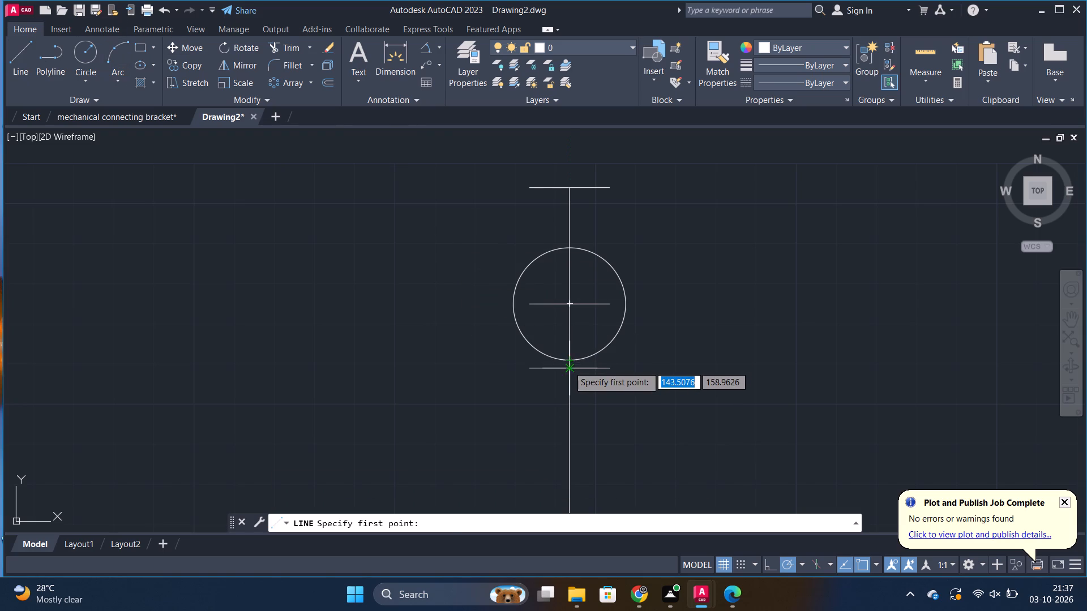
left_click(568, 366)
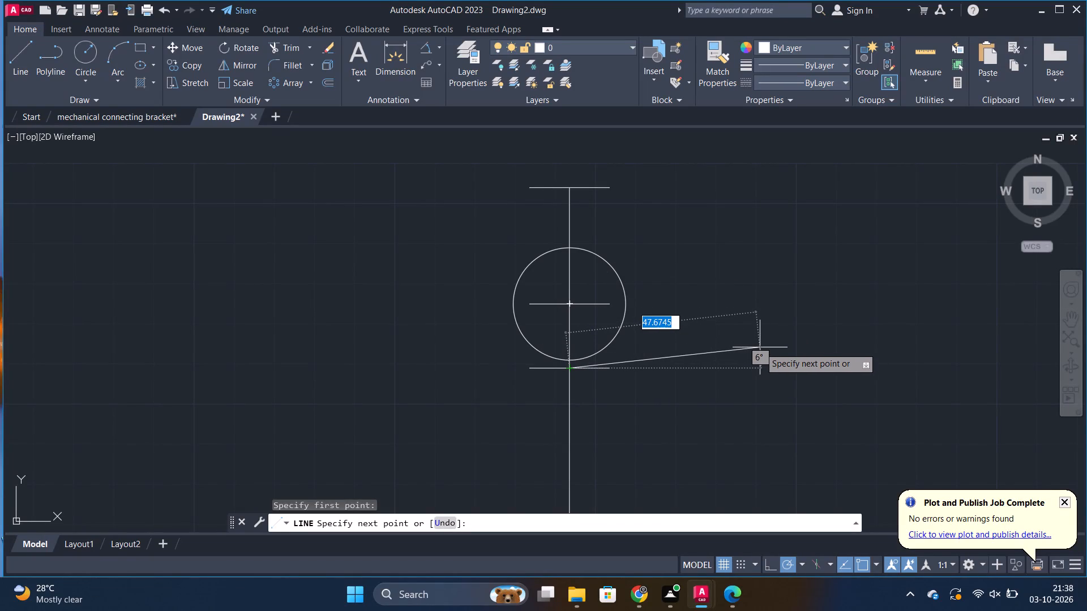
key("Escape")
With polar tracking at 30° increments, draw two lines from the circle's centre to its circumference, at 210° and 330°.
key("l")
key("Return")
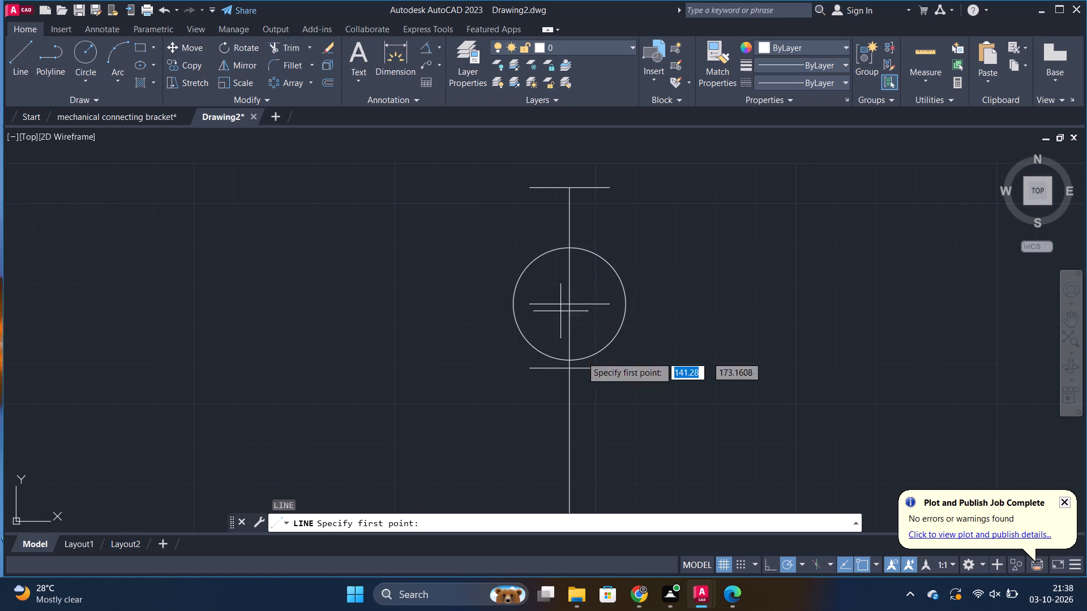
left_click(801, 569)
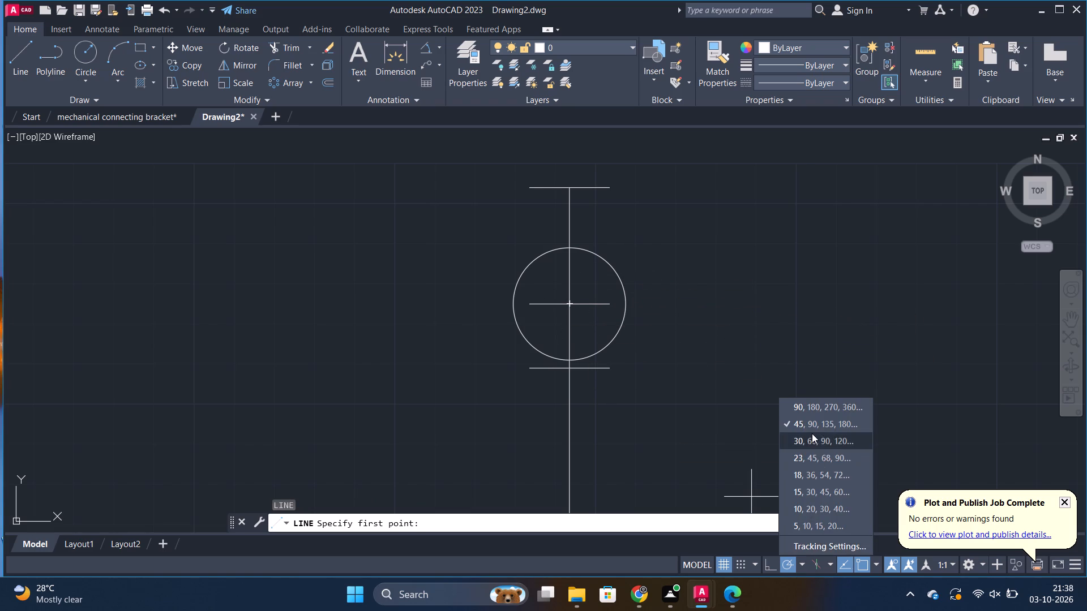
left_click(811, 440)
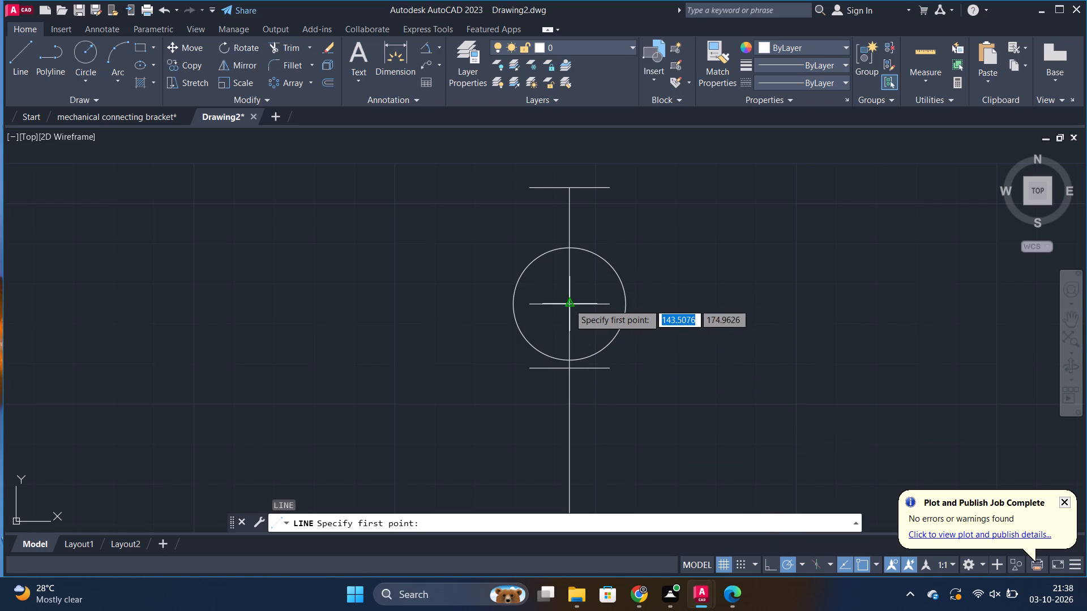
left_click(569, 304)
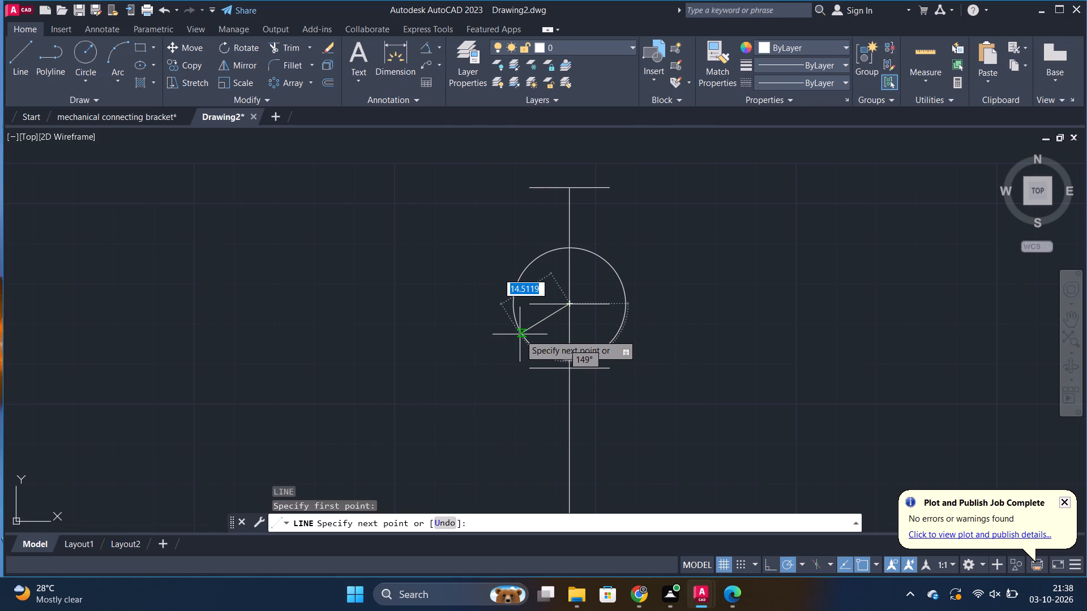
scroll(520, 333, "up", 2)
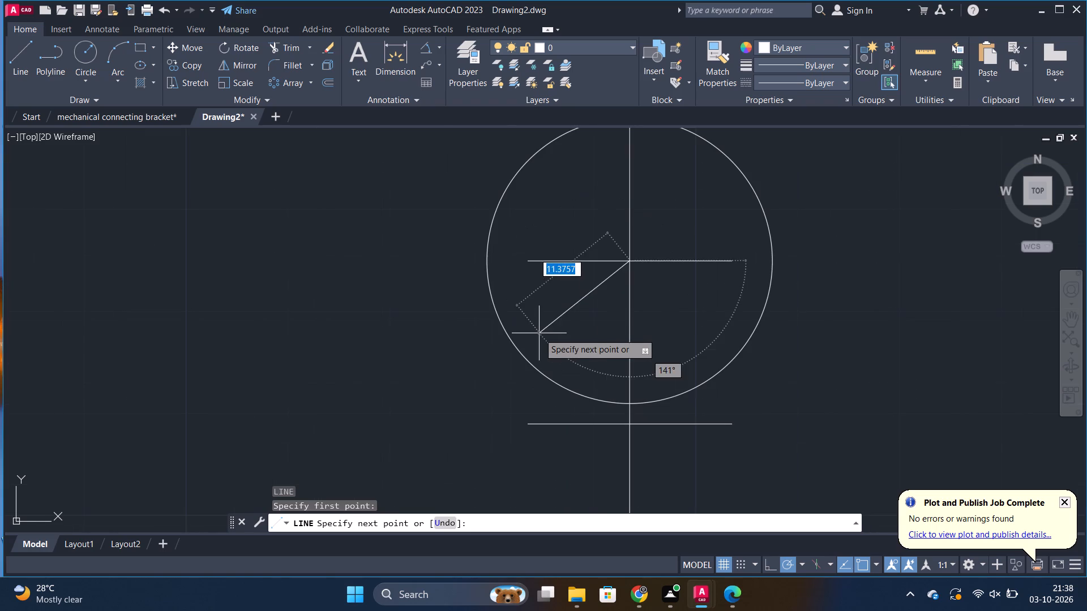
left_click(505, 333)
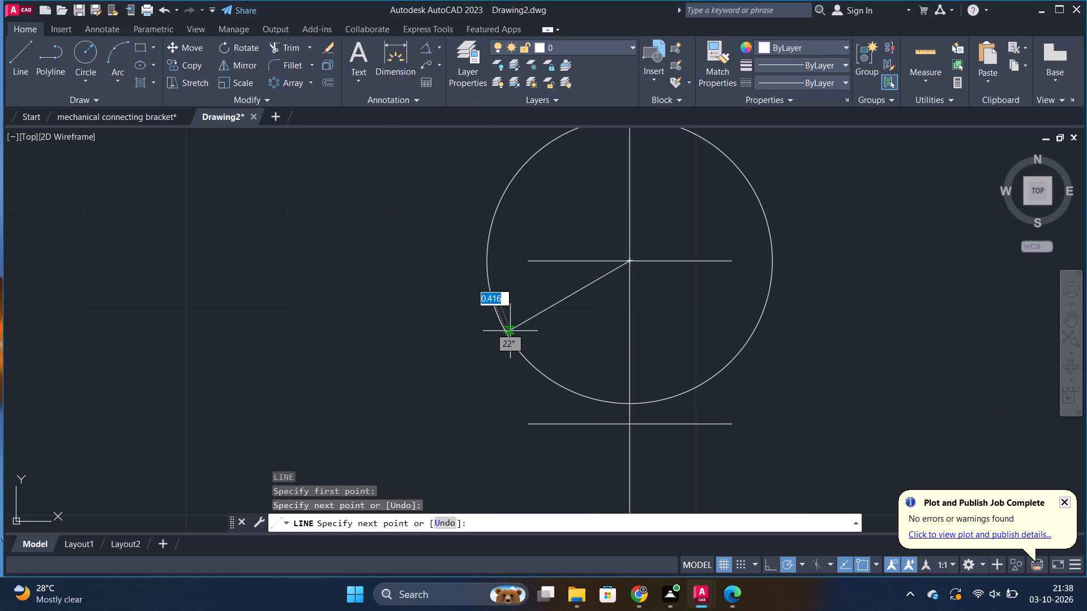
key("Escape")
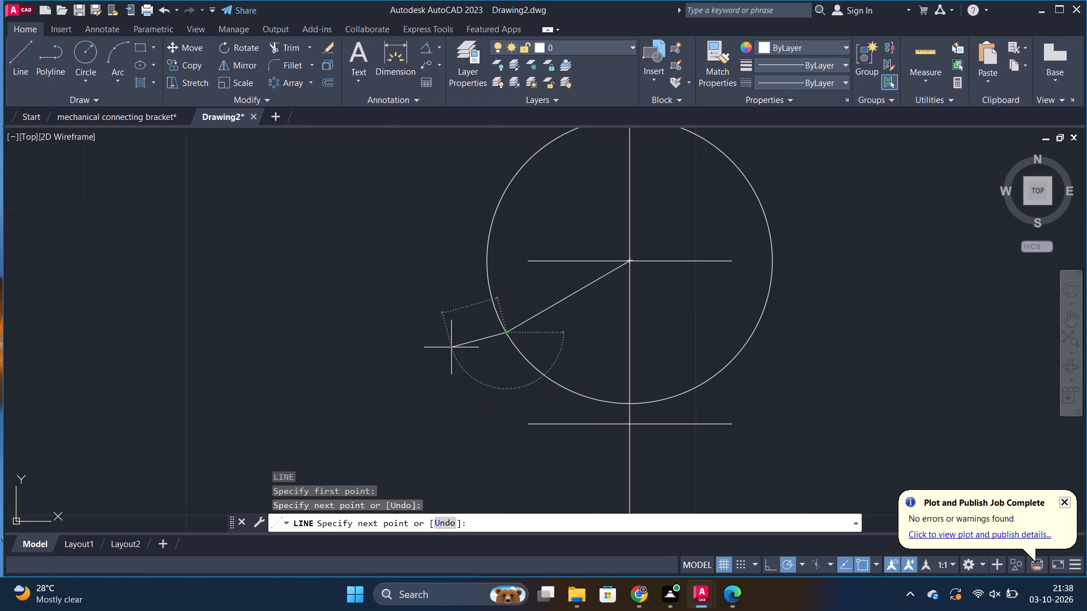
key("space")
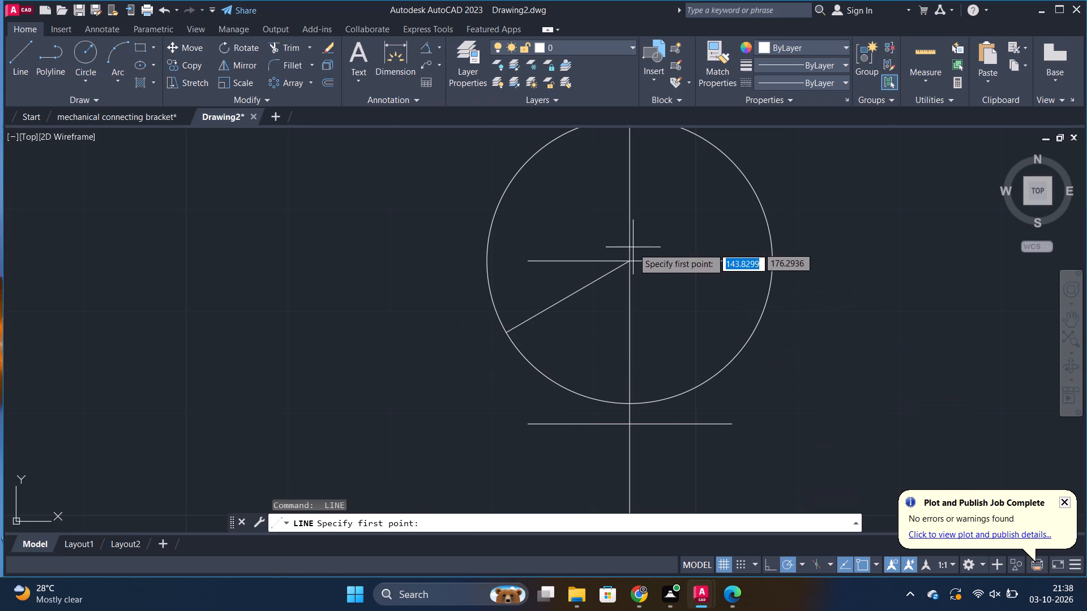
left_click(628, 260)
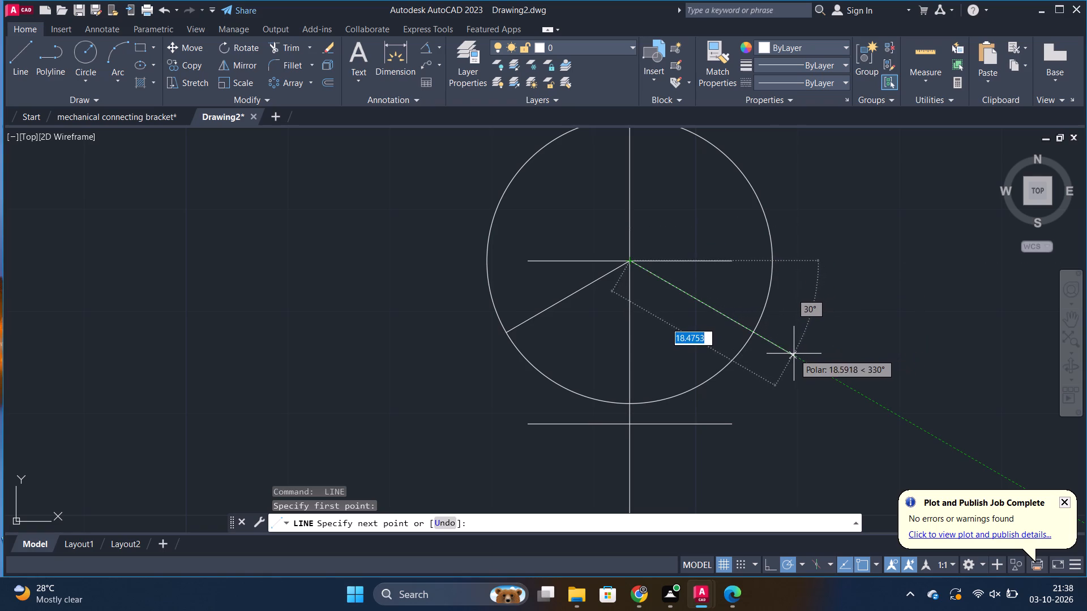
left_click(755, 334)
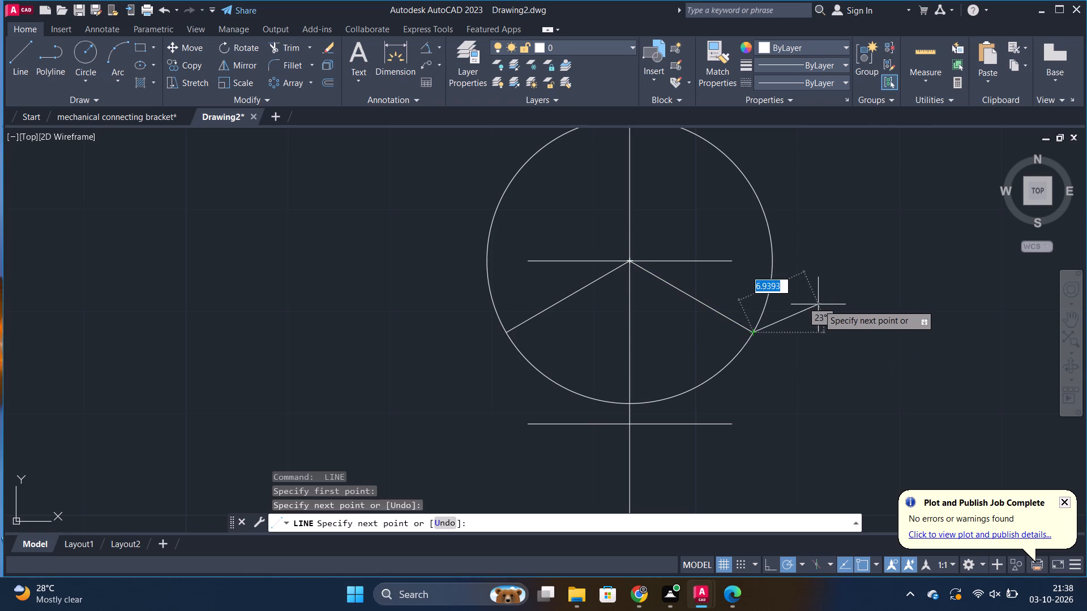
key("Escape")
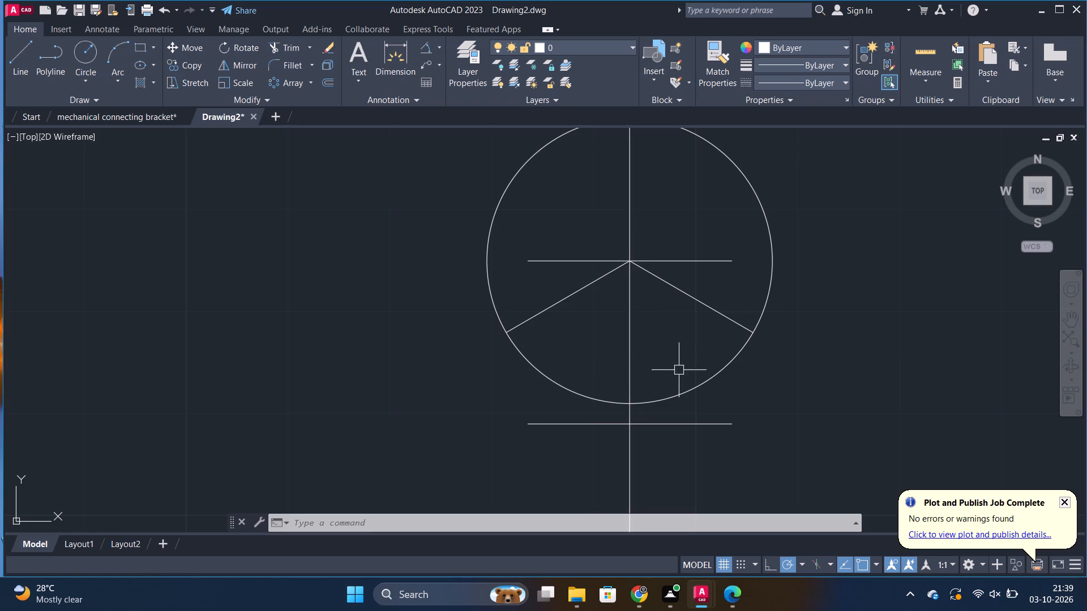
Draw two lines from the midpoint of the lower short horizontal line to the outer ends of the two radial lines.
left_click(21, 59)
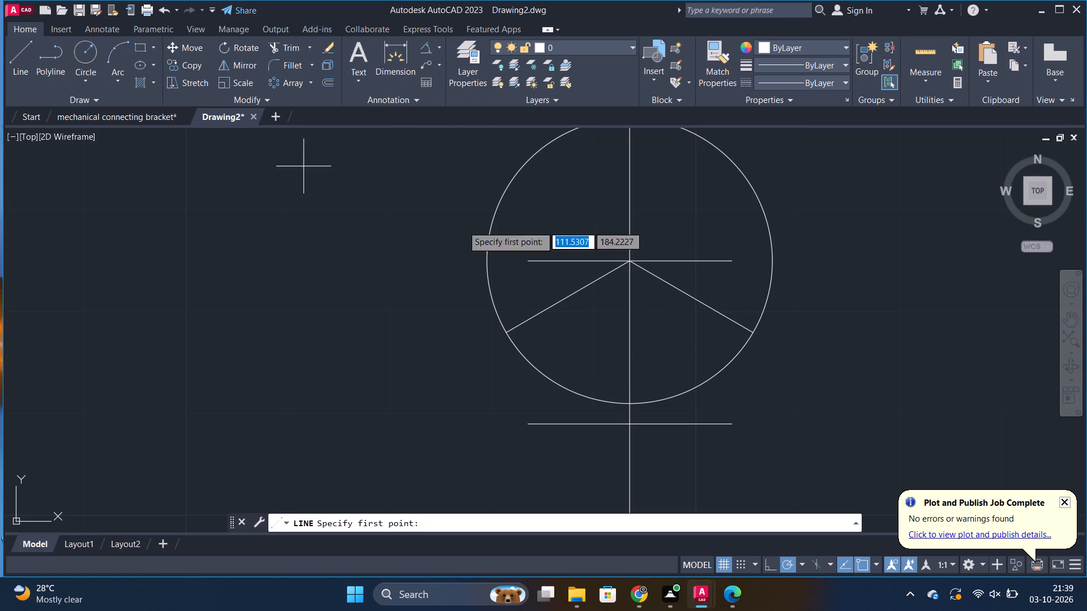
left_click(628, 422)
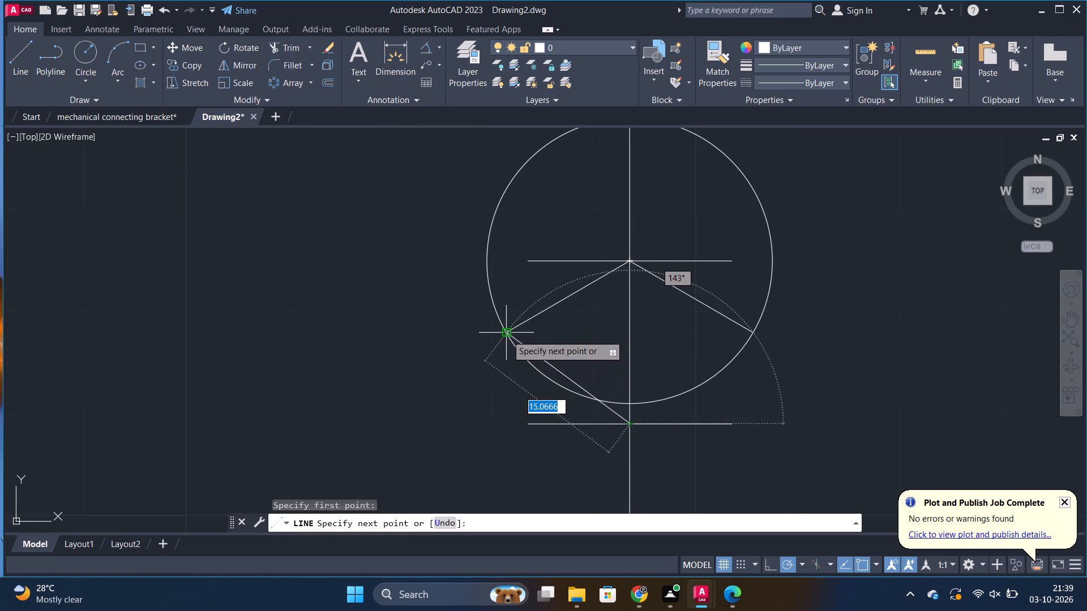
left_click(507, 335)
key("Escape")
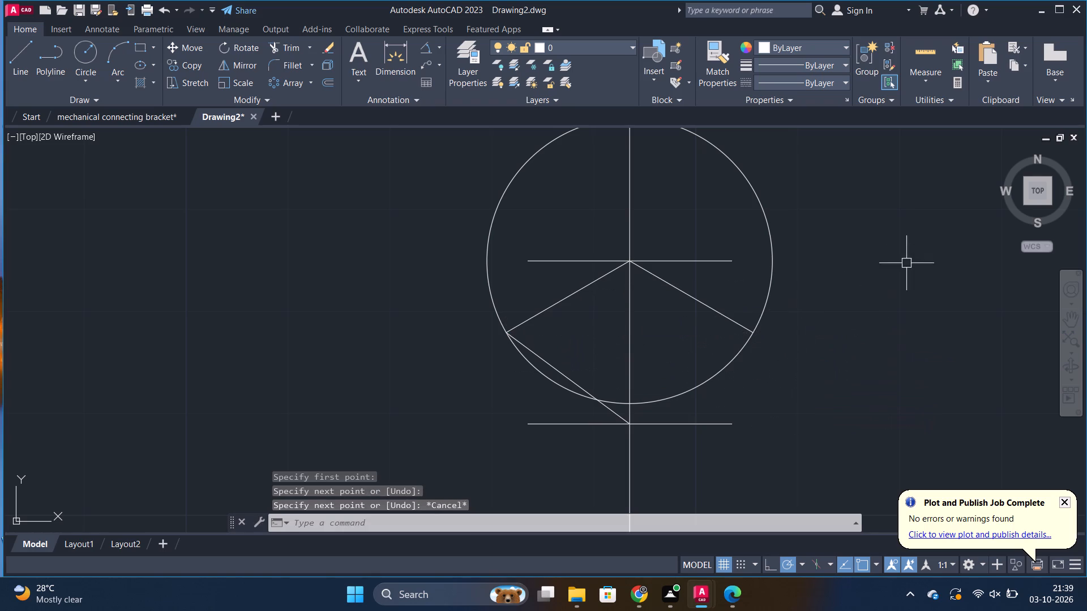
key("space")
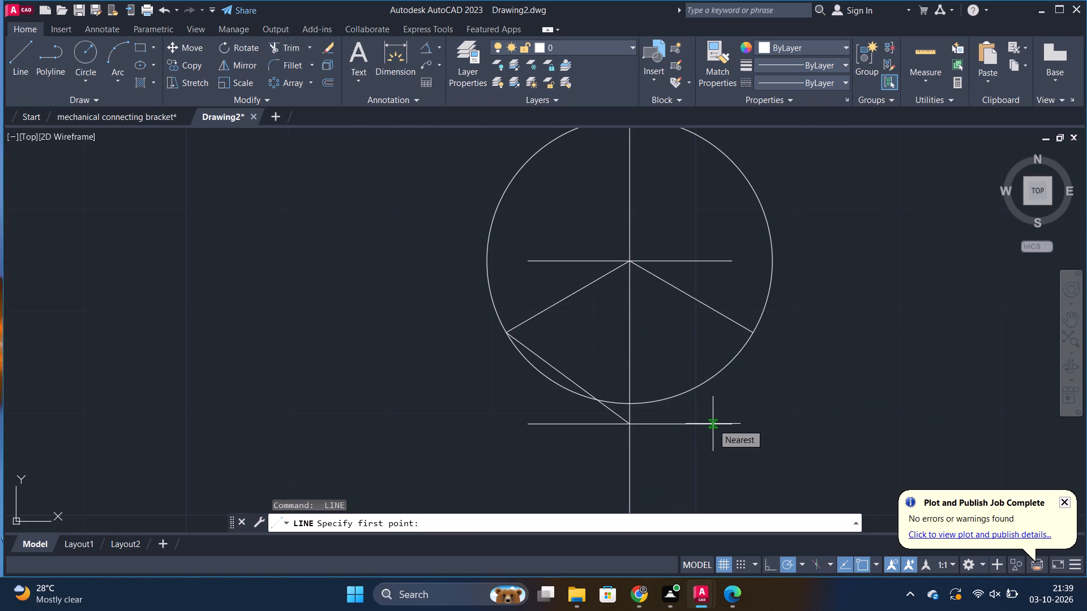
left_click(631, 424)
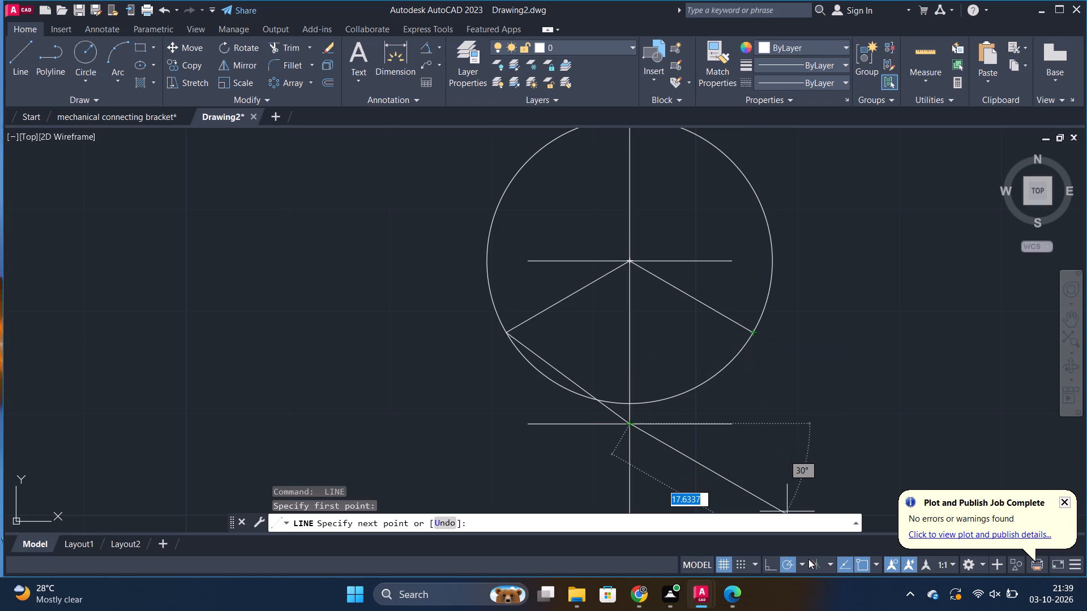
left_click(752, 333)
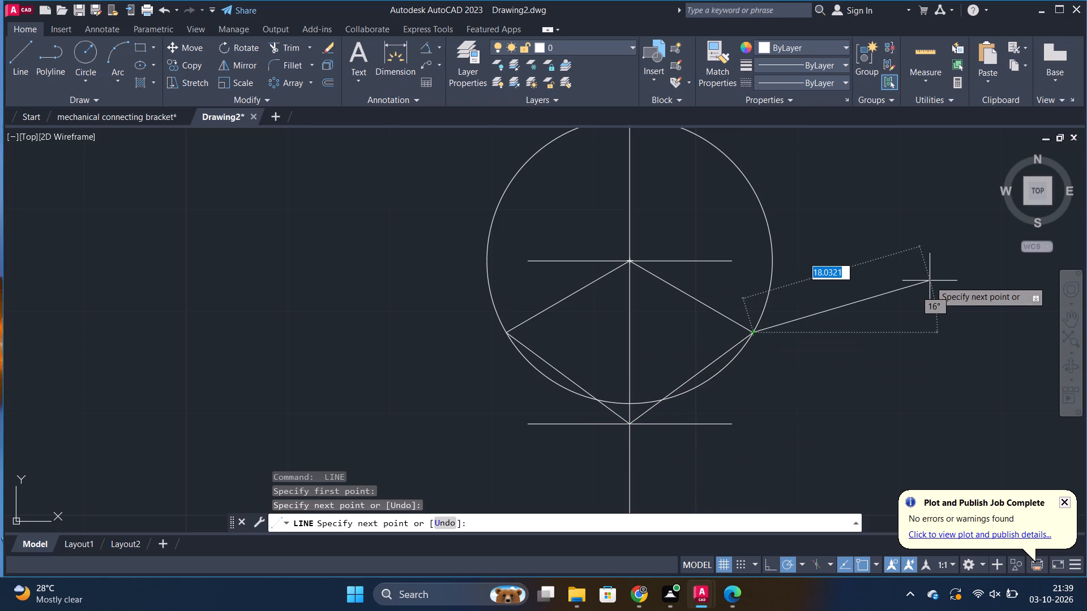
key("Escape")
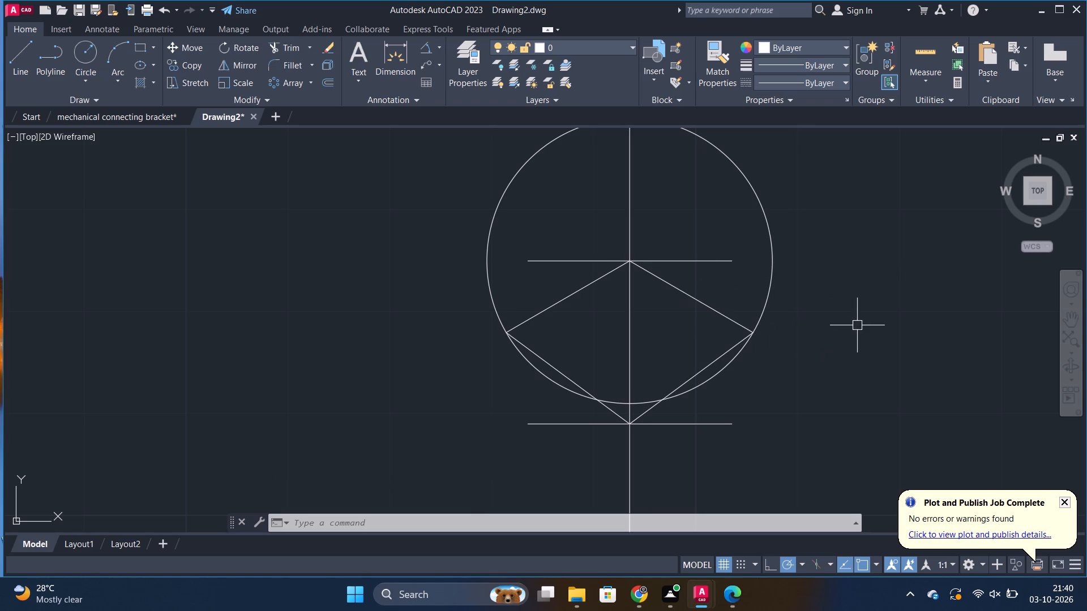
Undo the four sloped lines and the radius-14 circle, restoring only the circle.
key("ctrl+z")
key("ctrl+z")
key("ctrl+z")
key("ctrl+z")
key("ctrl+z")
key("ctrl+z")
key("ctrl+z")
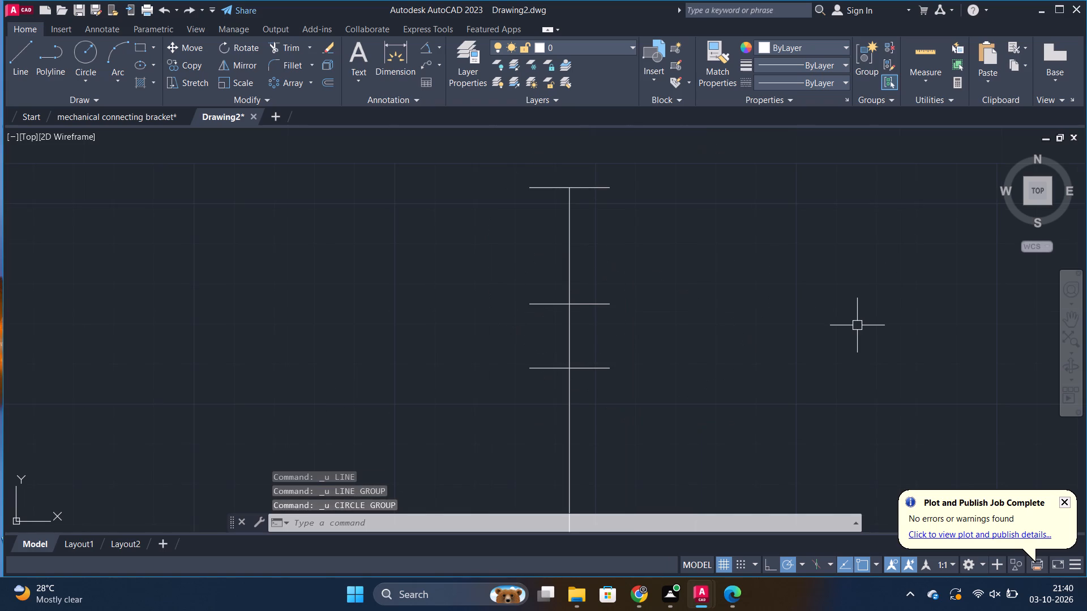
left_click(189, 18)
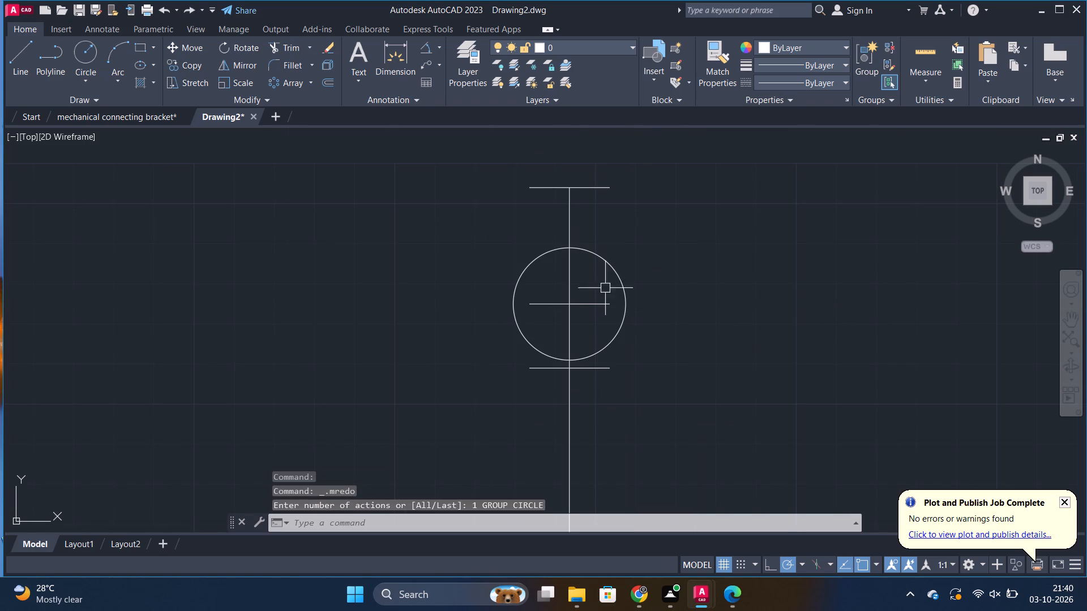
Draw a circle of radius 20 centred where the lower short horizontal line crosses the vertical centre line.
left_click(78, 53)
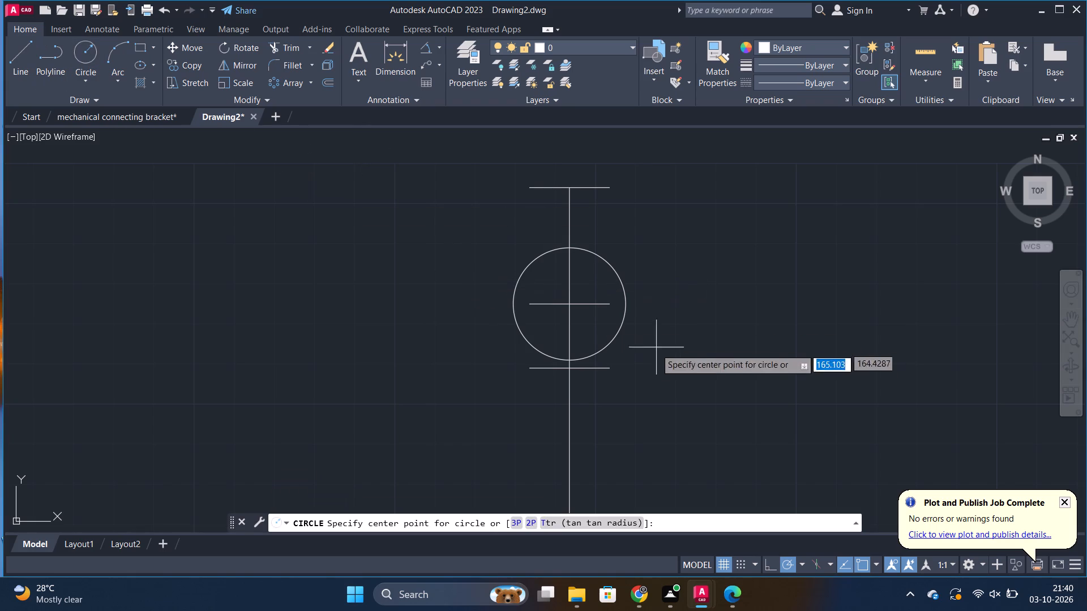
left_click(569, 370)
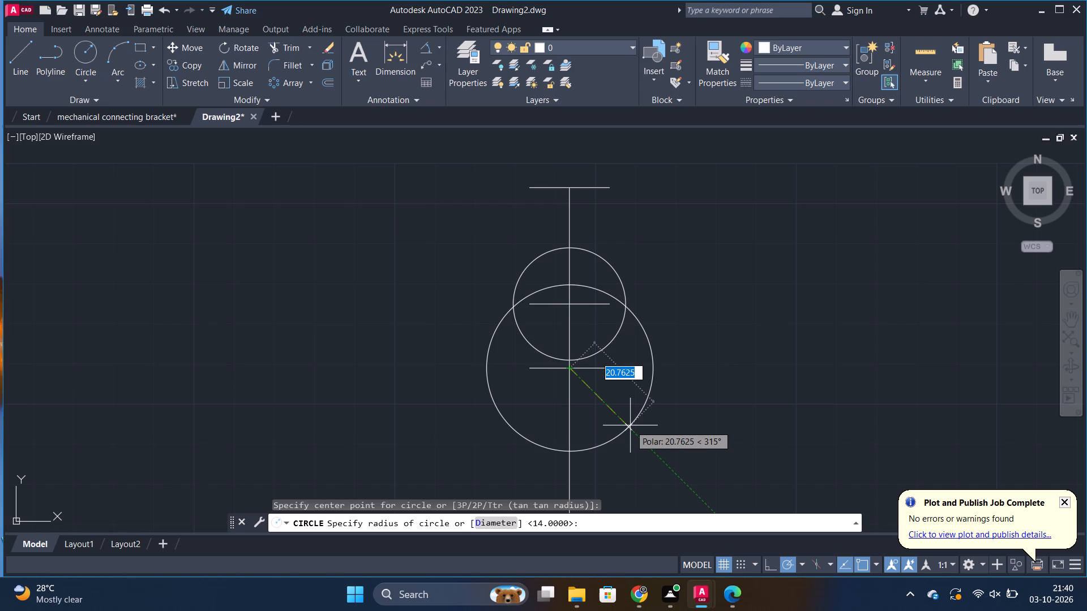
type("20")
key("Return")
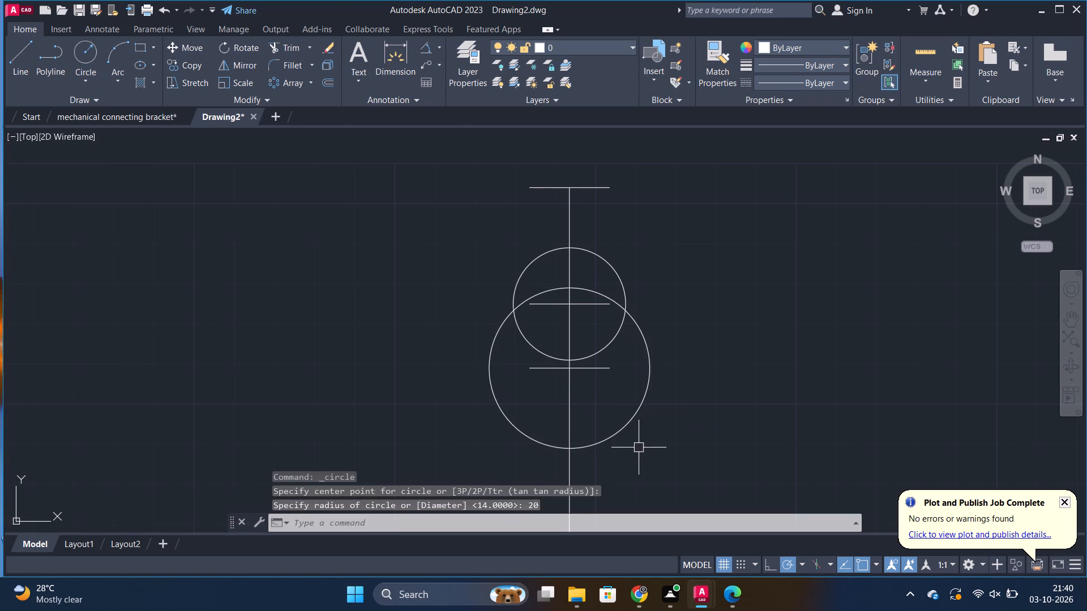
Trim the two overlapping circles into a crescent, removing the smaller circle's upper arc and the larger circle's arc inside it.
type("TR")
key("Return")
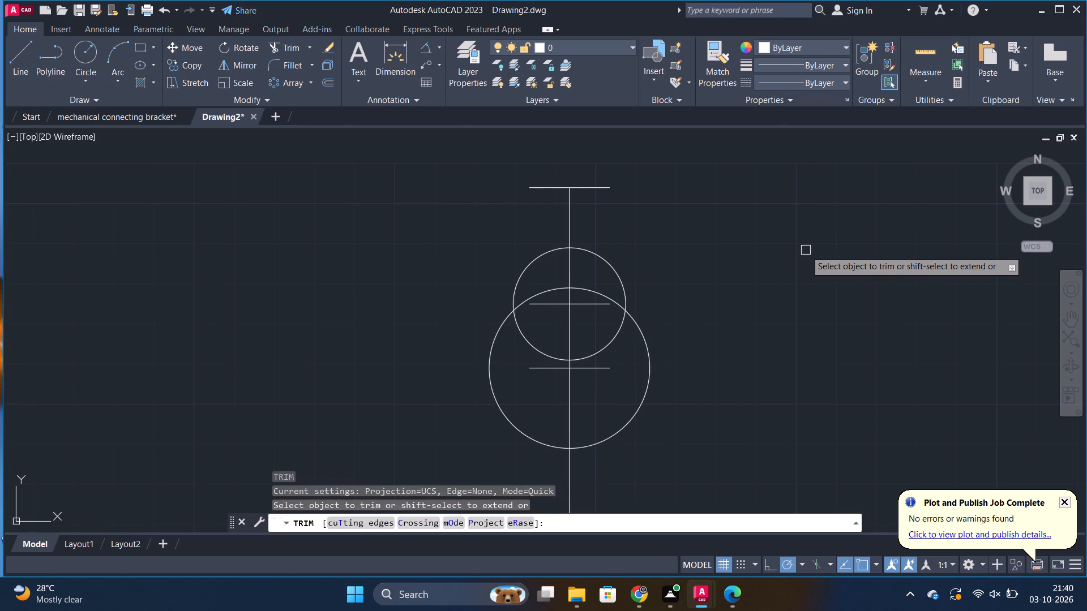
left_click(617, 278)
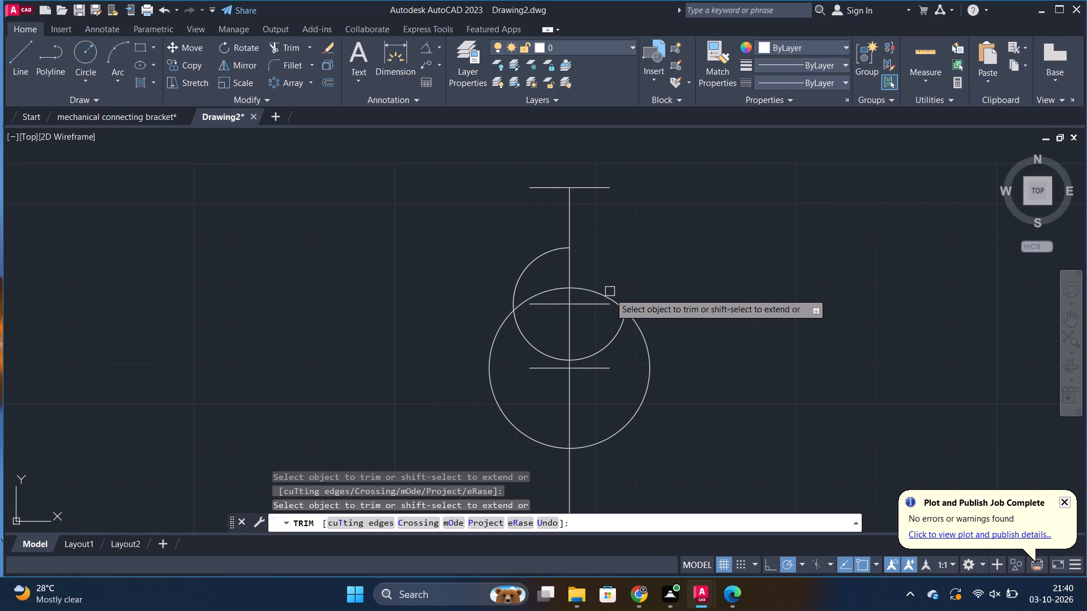
left_click(610, 299)
left_click(600, 279)
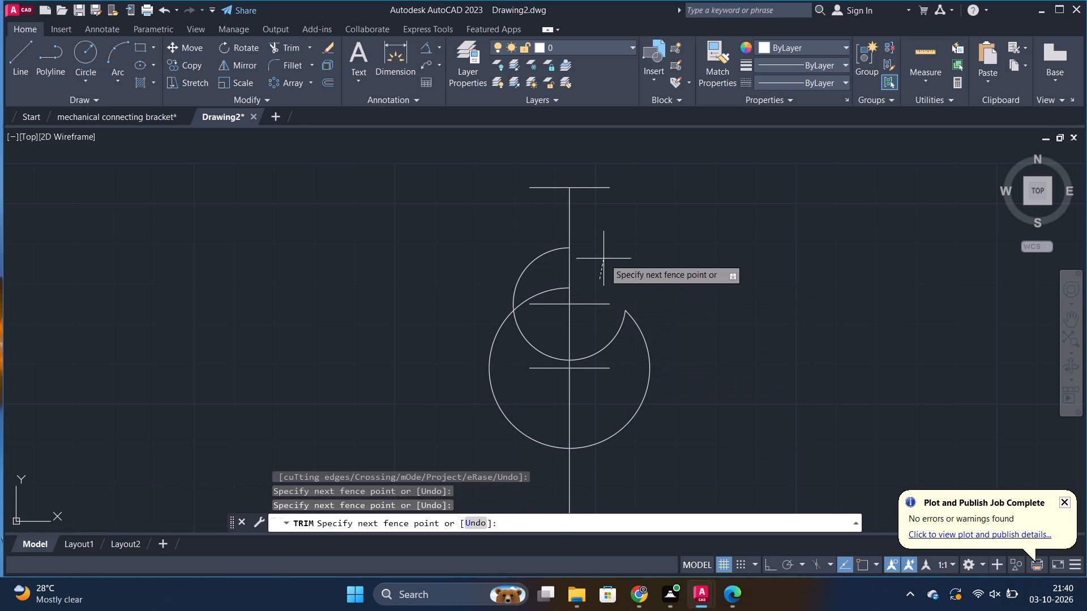
left_click(609, 259)
left_click_drag(510, 221, 546, 273)
left_click(546, 273)
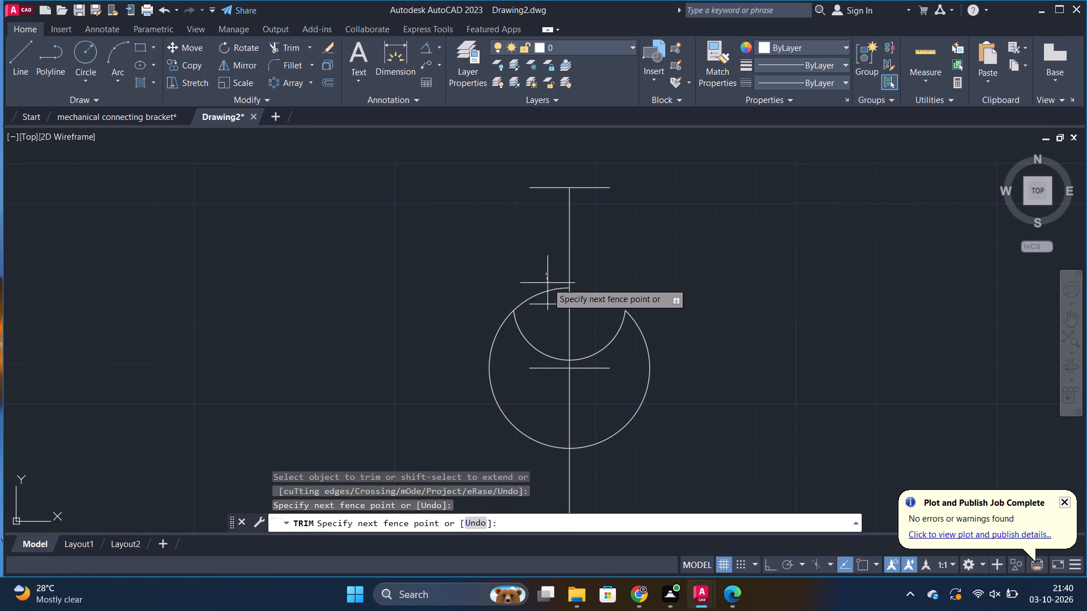
left_click(553, 291)
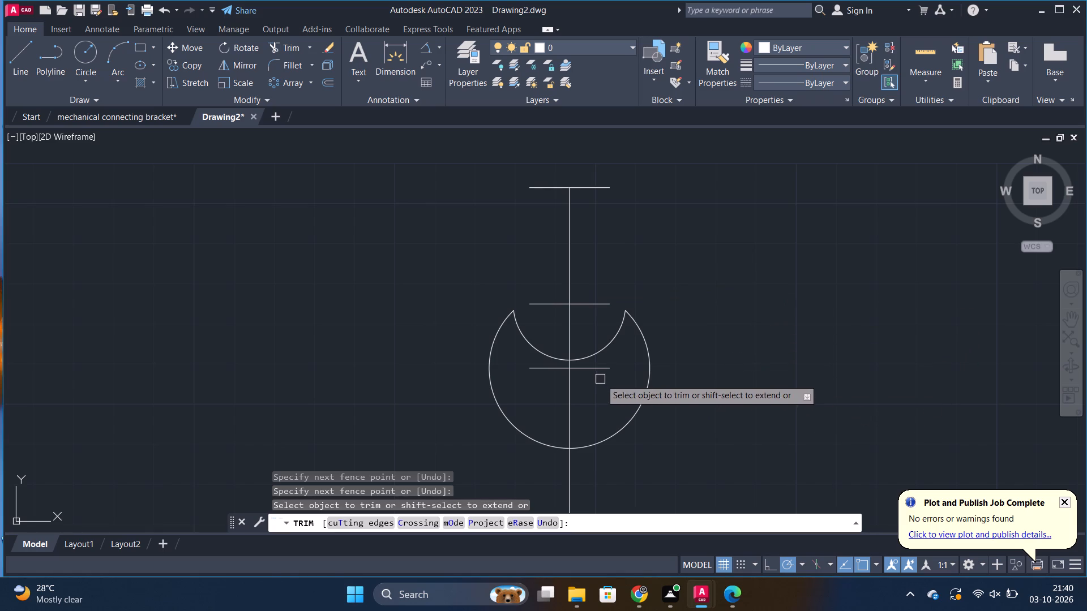
key("Escape")
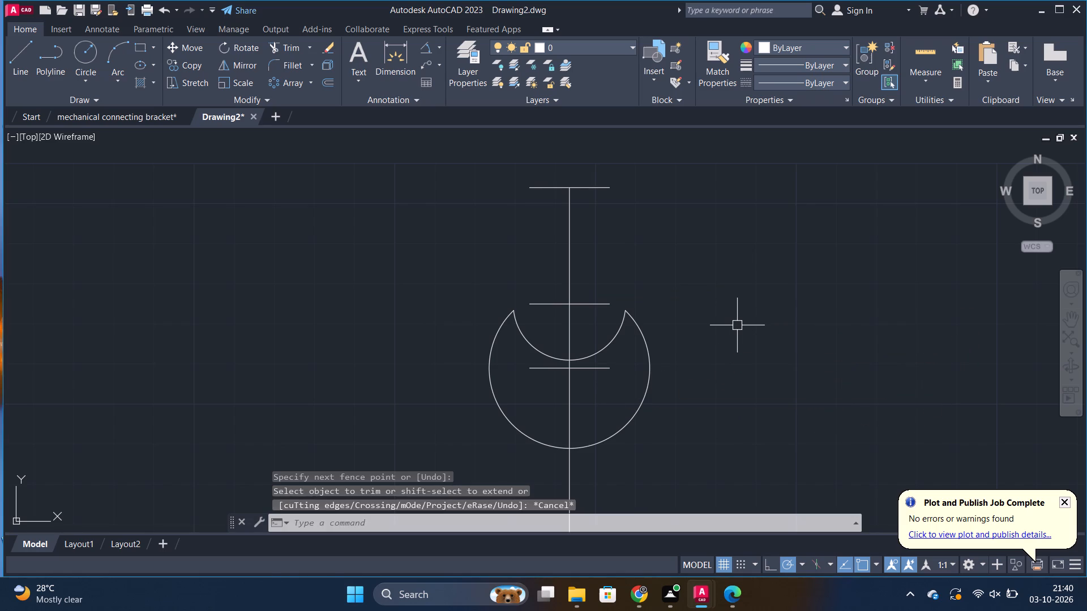
Fillet both upper tips of the crescent between its outer and inner arcs with radius 5.
key("f")
key("Return")
key("r")
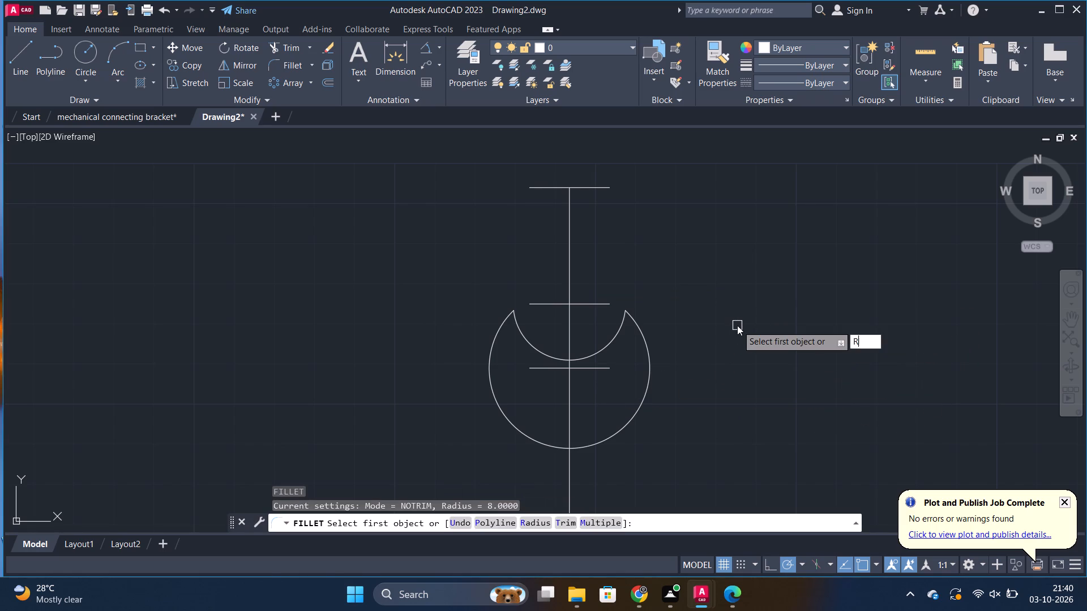
key("Return")
key("5")
key("Return")
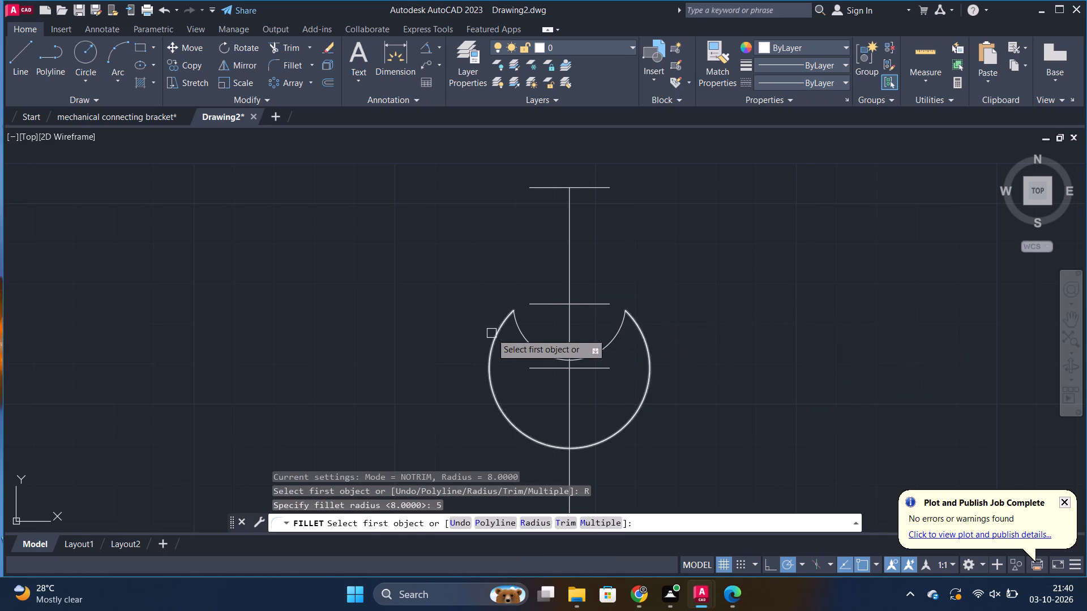
left_click(495, 332)
left_click(516, 333)
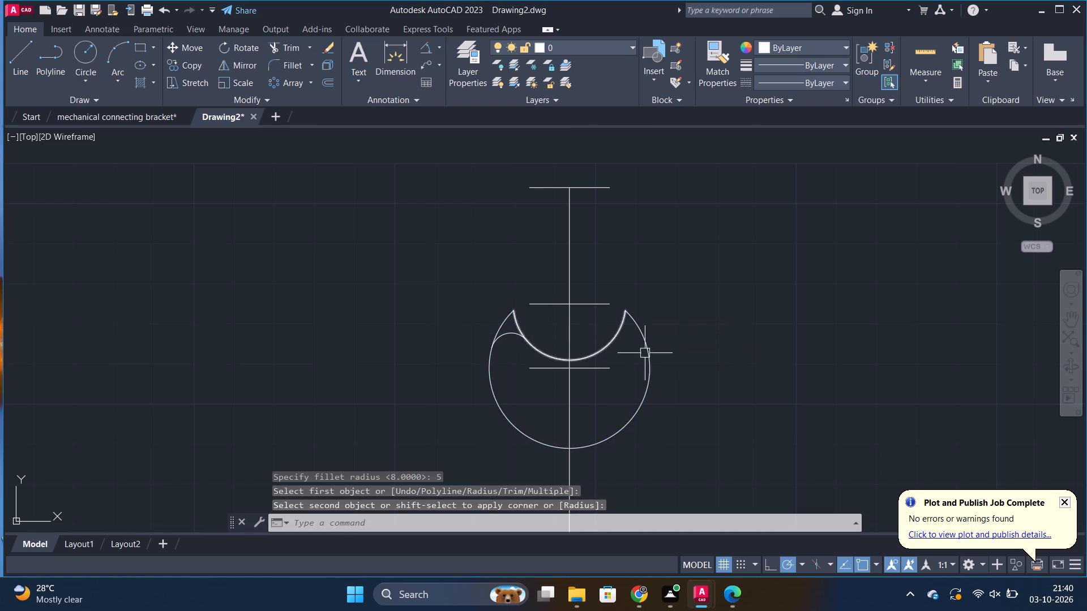
key("space")
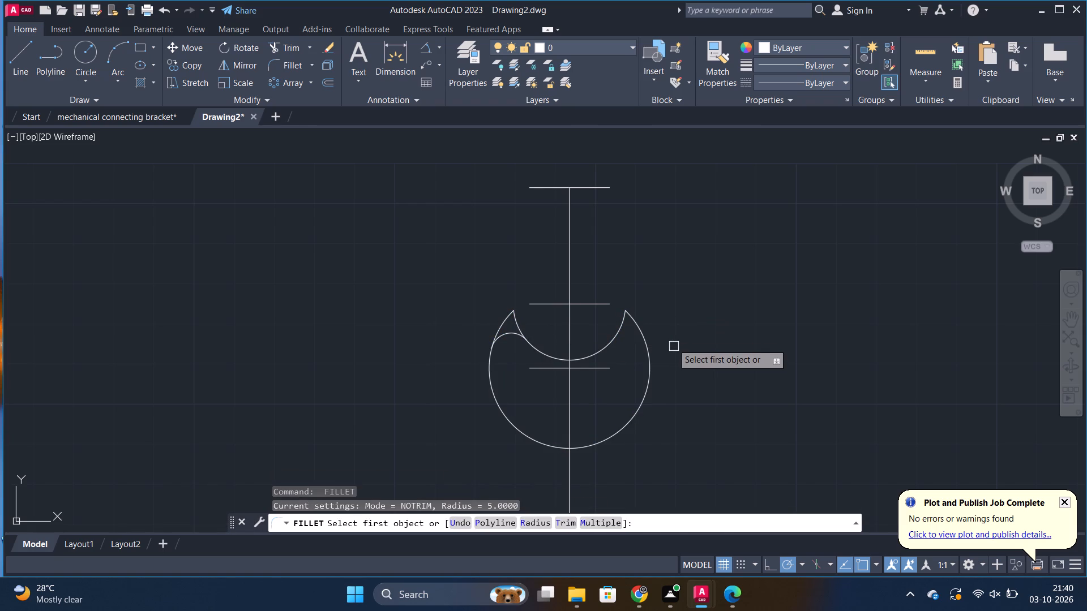
left_click(649, 345)
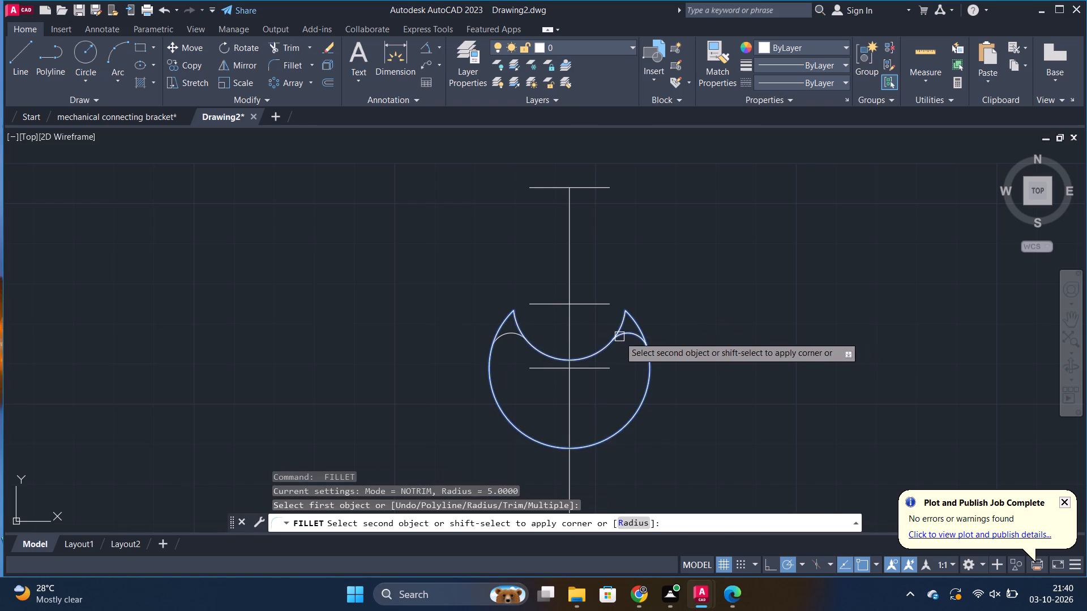
left_click(619, 337)
Trim away the pointed tips beyond both radius-5 fillets so the crescent has rounded upper ends.
type("TR")
key("Return")
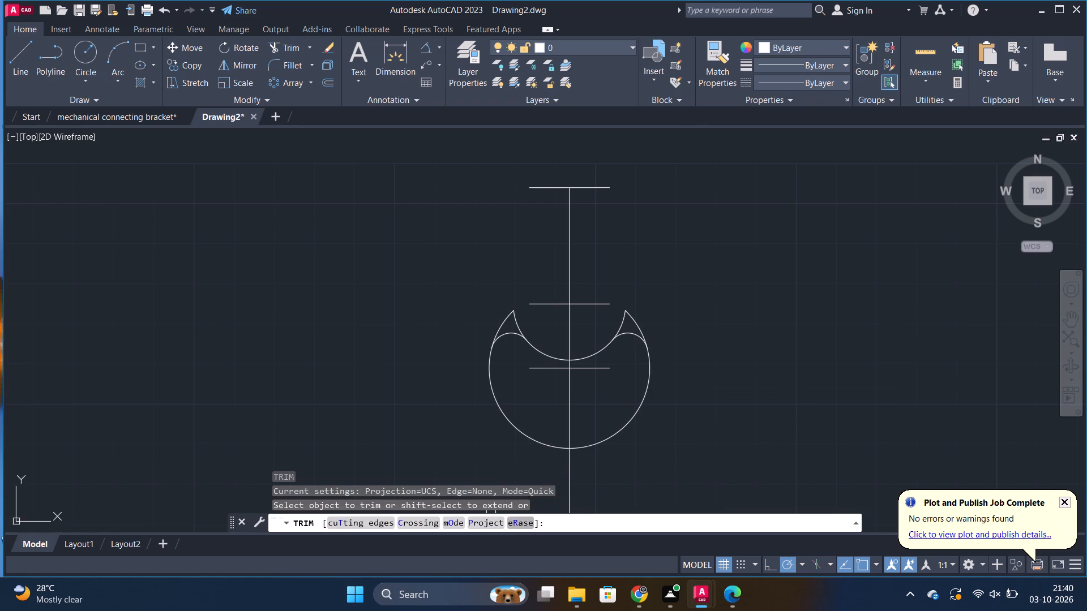
left_click_drag(661, 317, 601, 324)
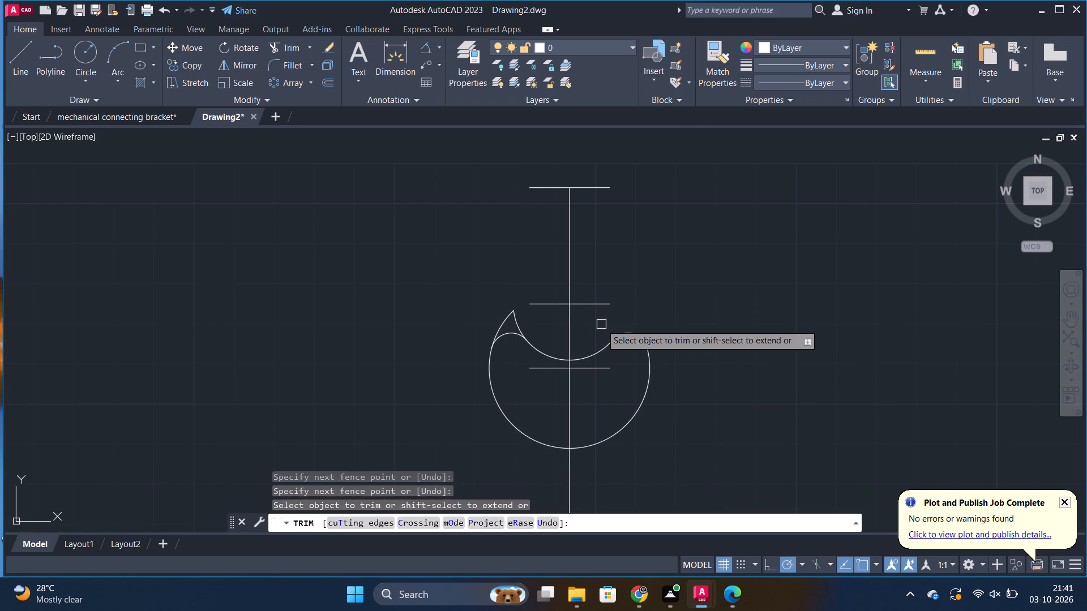
left_click_drag(459, 313, 516, 325)
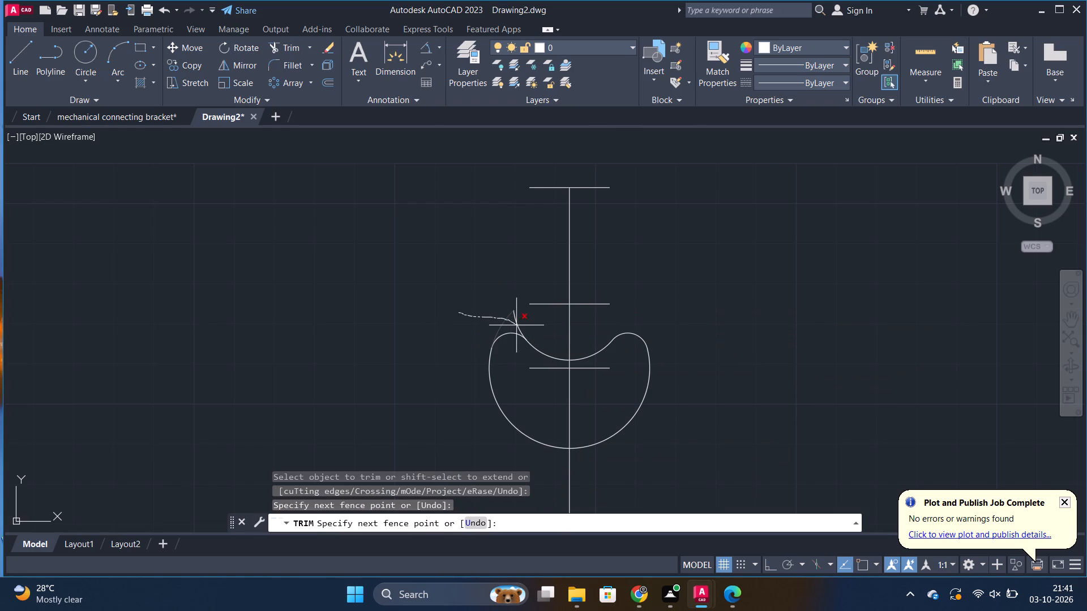
left_click_drag(516, 325, 527, 327)
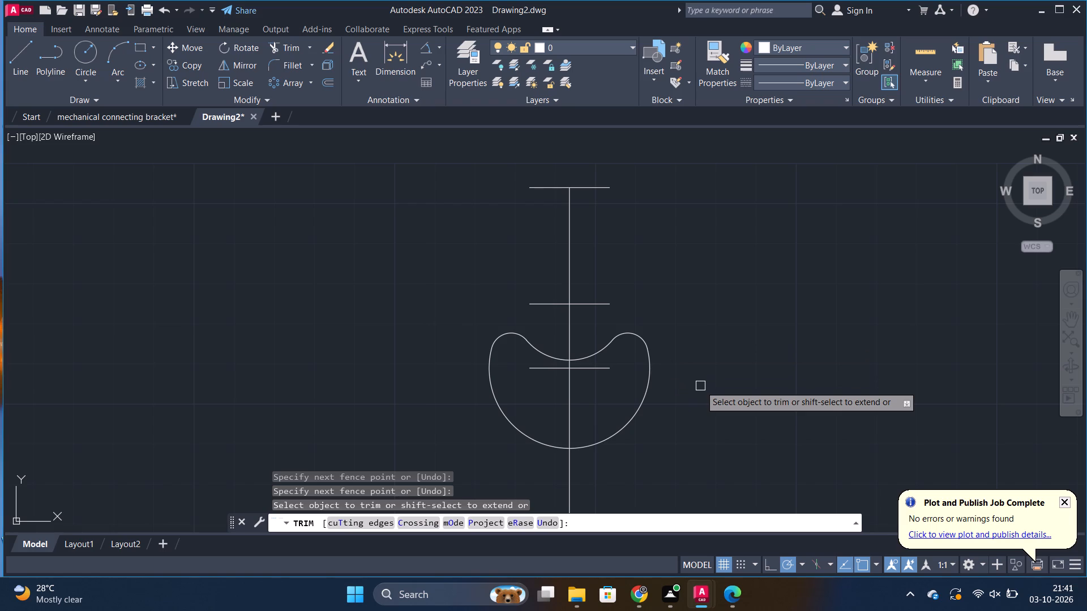
middle_click_drag(700, 386, 692, 304)
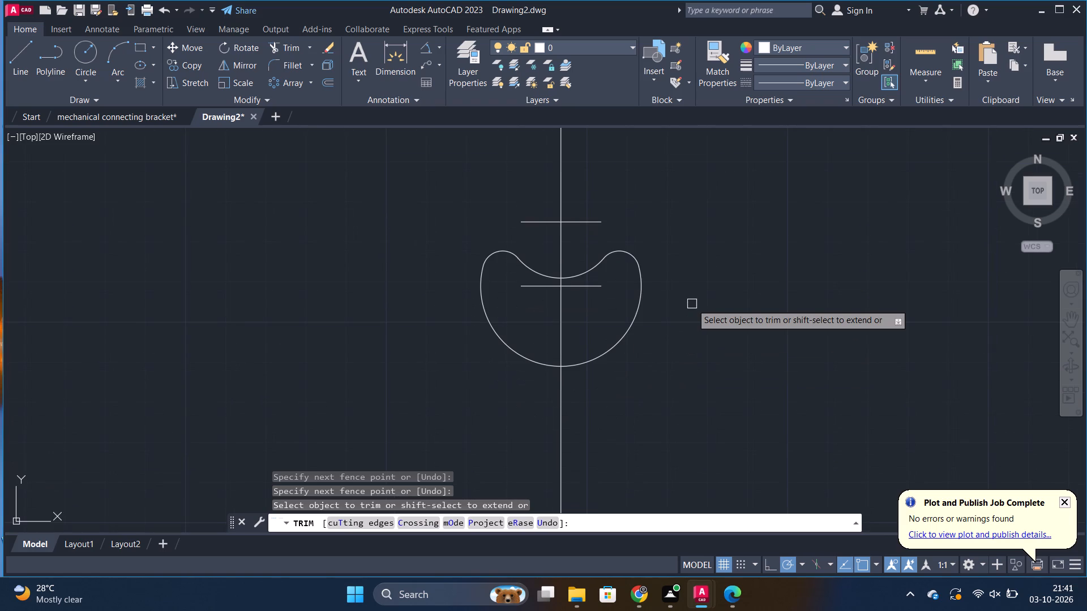
scroll(696, 315, "down", 1)
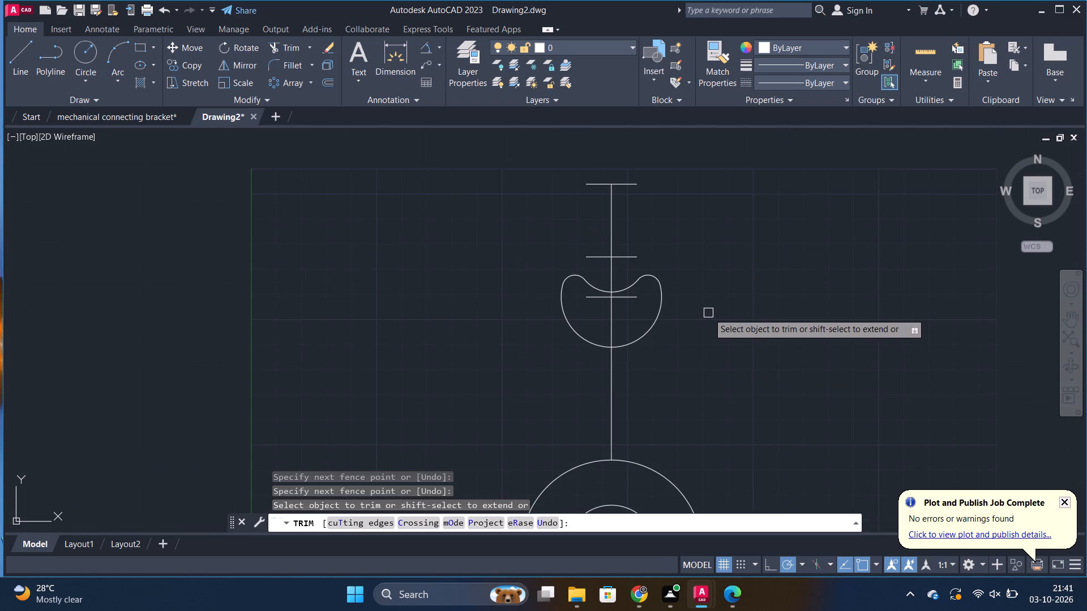
key("Escape")
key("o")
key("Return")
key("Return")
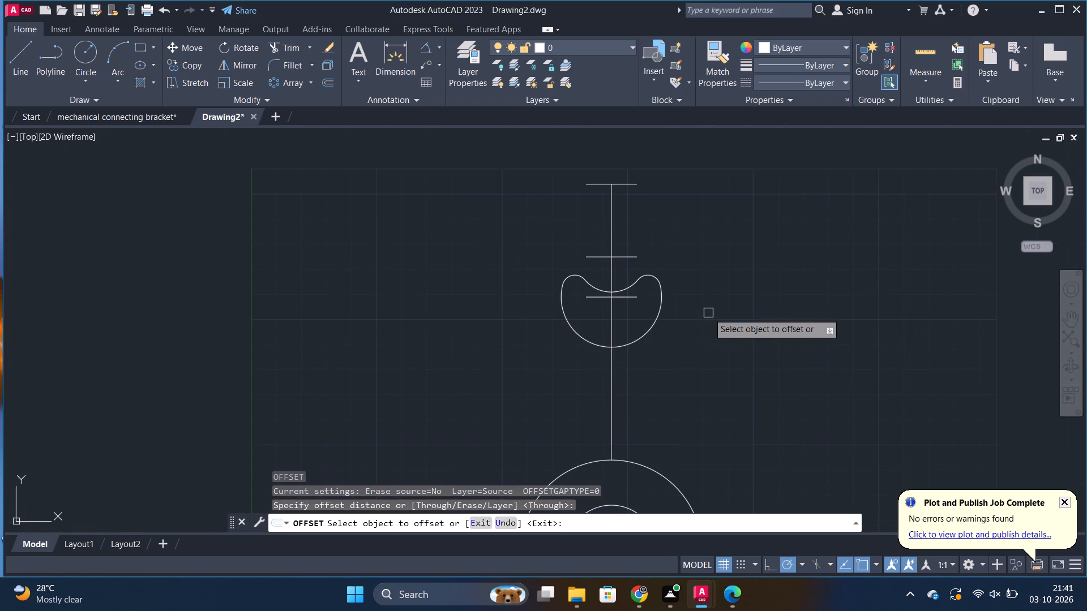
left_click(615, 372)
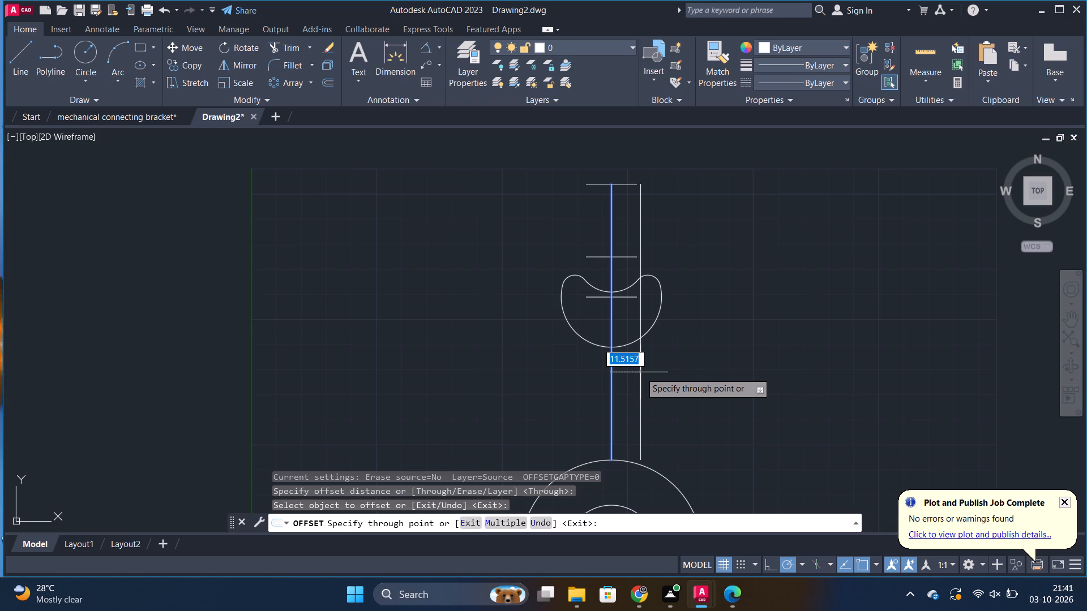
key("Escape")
Offset the short horizontal line just above the crescent downward by 43.
key("o")
key("Return")
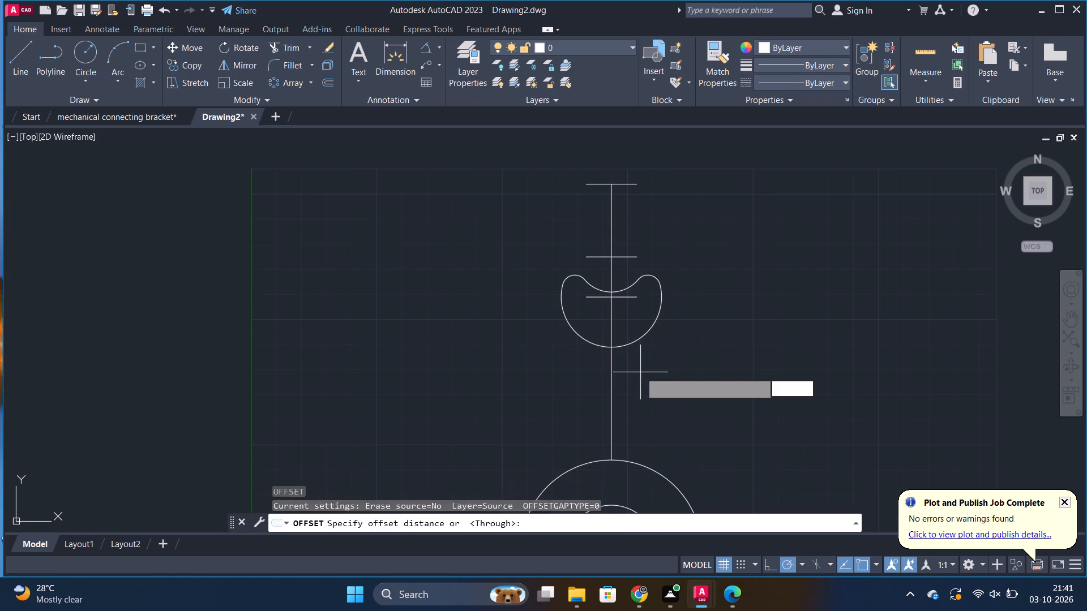
key("Return")
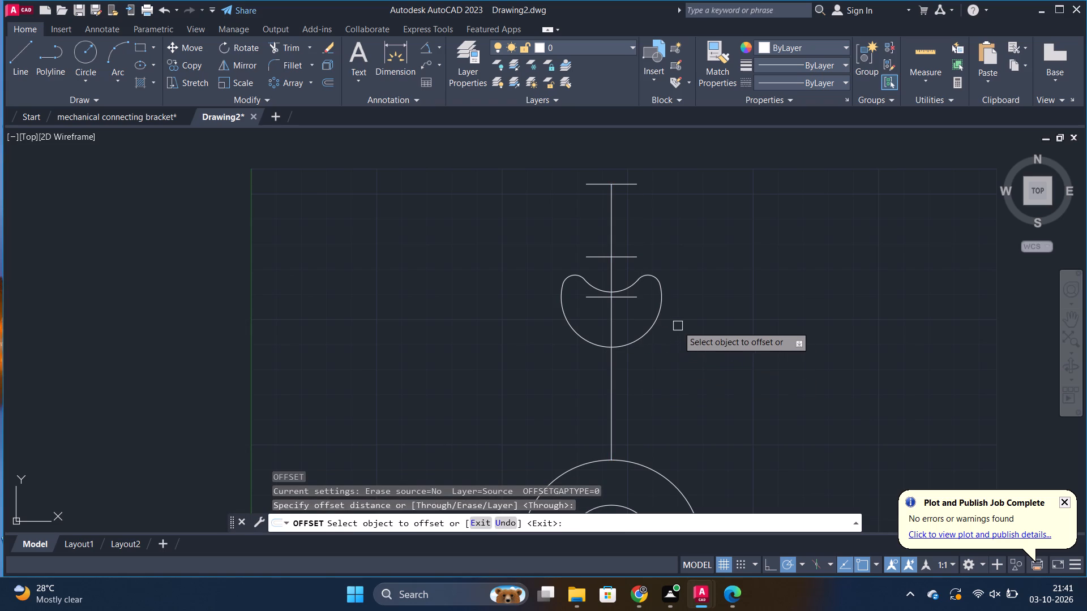
left_click(623, 258)
type("43")
key("Return")
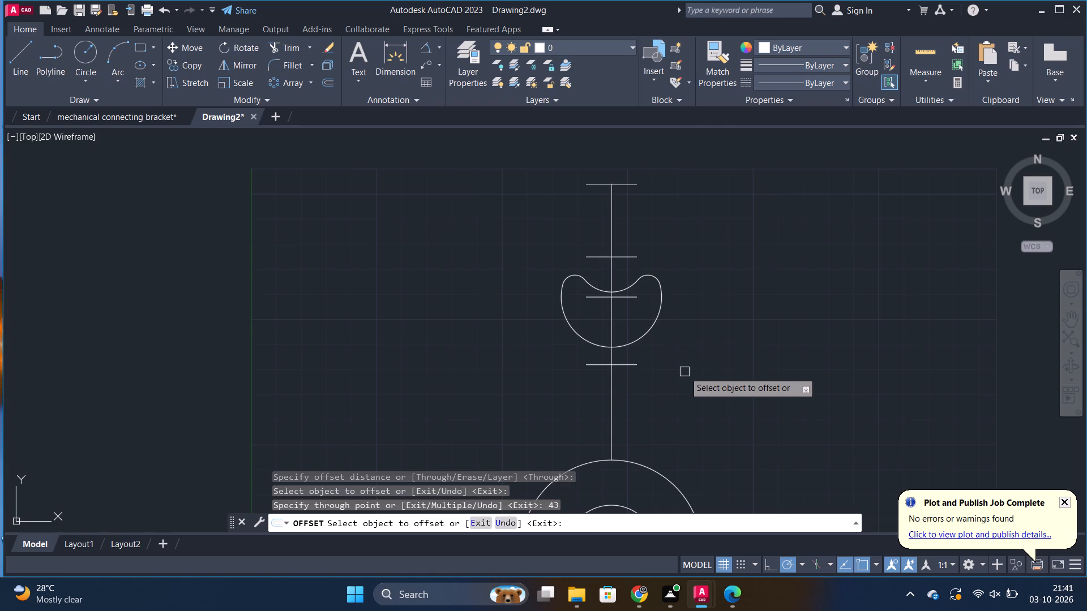
Offset the vertical centre line by 17 to each side.
left_click(610, 380)
type("17")
key("Return")
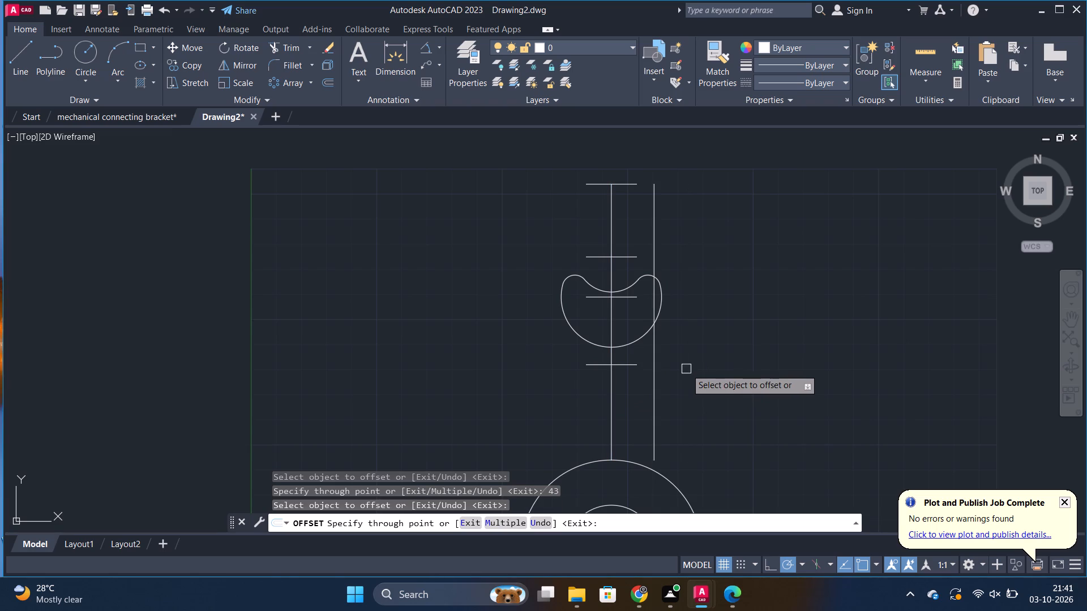
left_click(614, 389)
type("17")
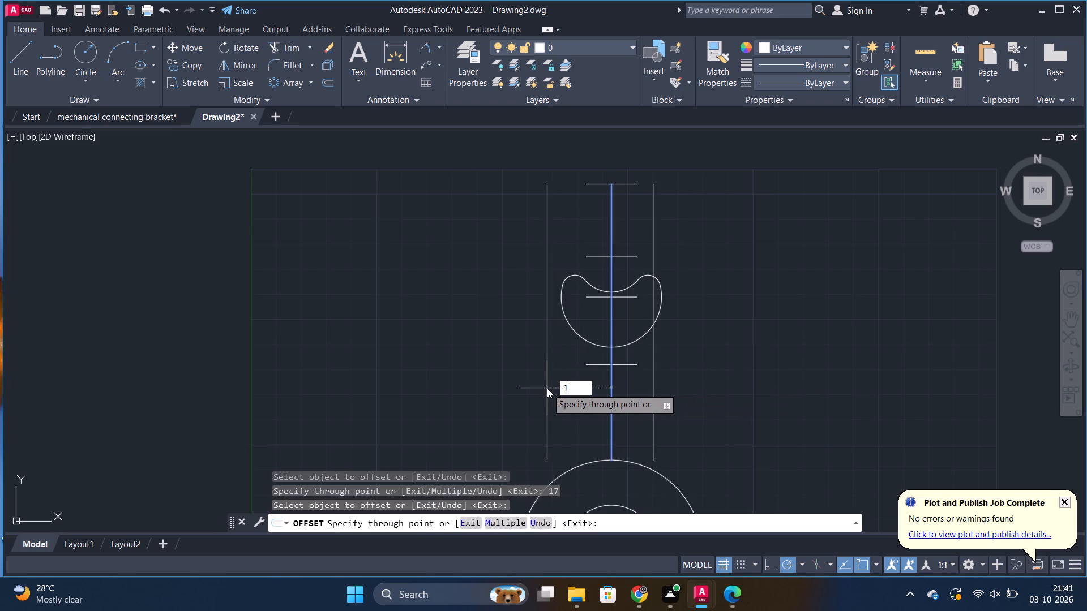
key("Return")
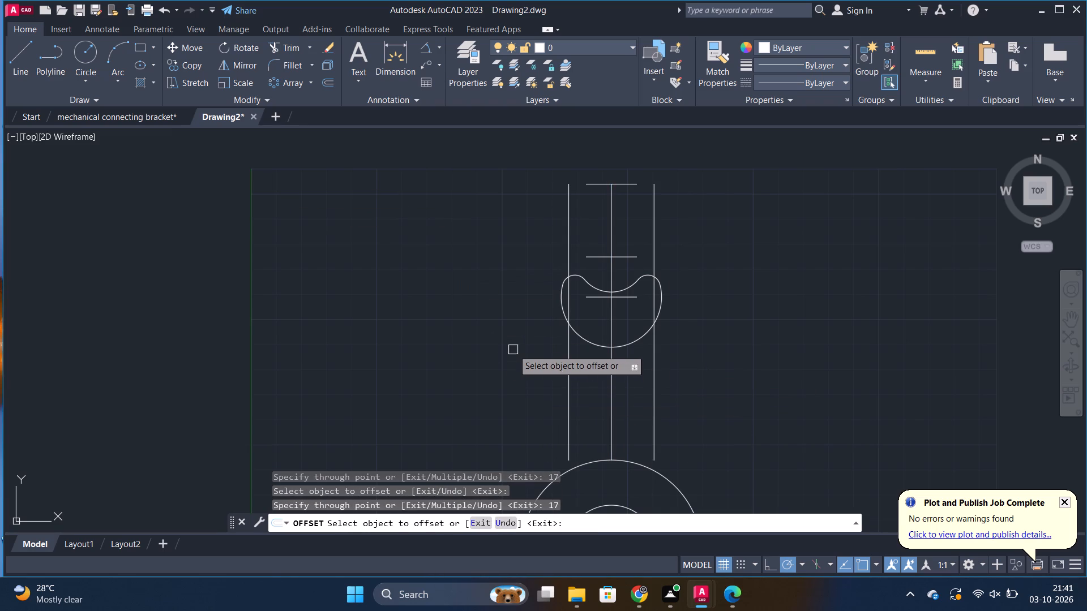
key("Escape")
Lengthen the short horizontal line below the crescent at both ends to meet the two offset vertical lines.
left_click(634, 365)
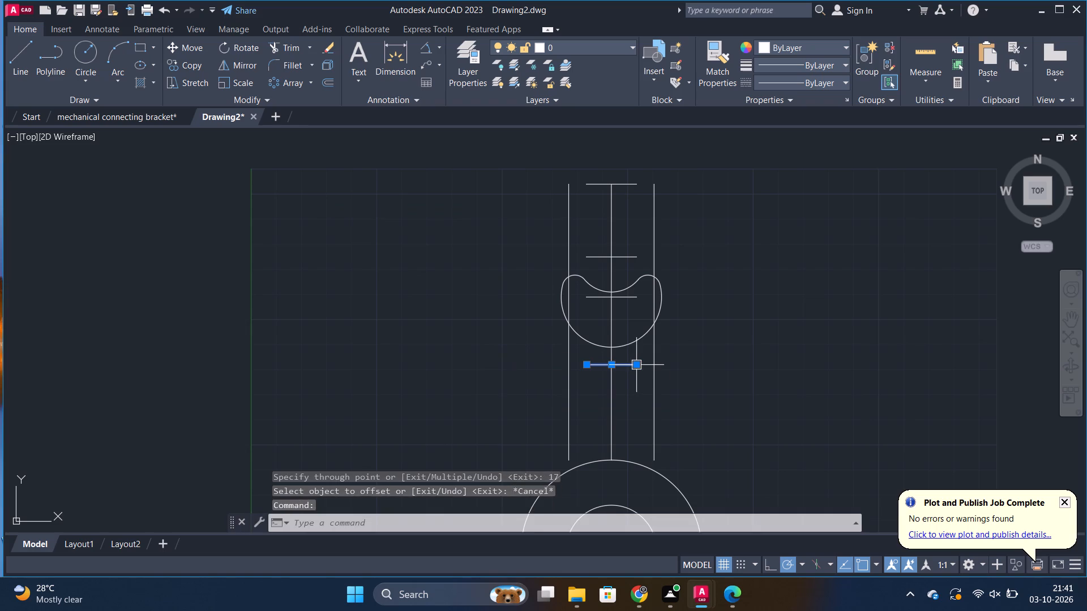
left_click(677, 404)
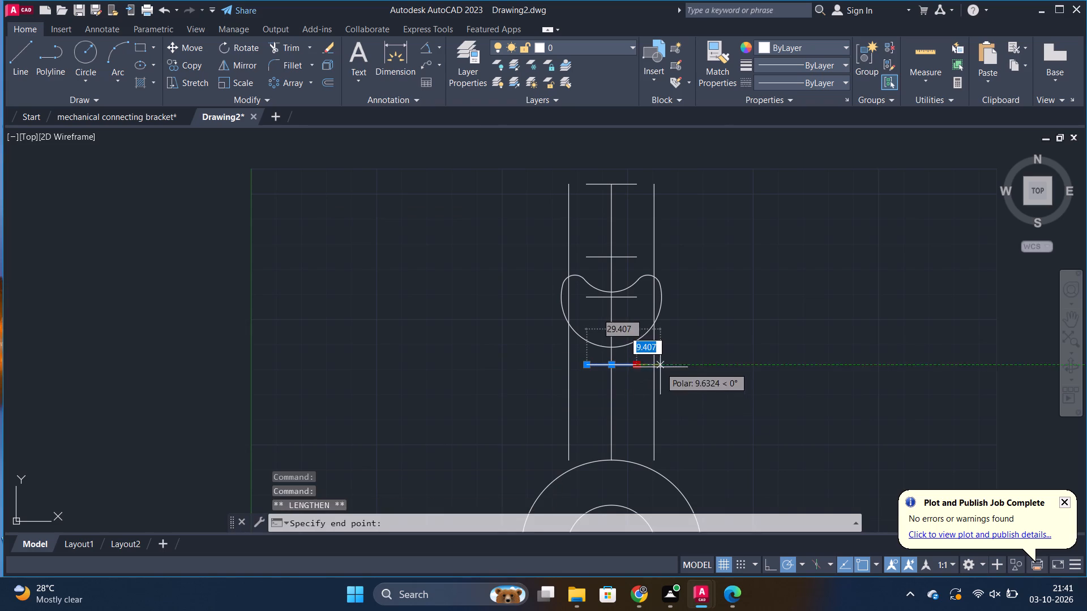
left_click(655, 364)
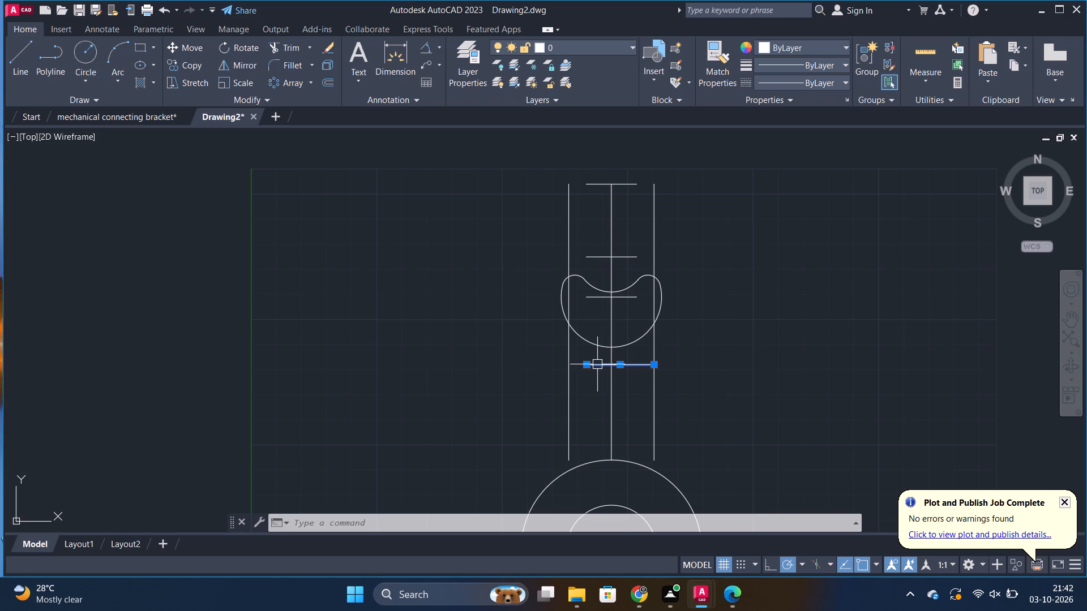
left_click(627, 404)
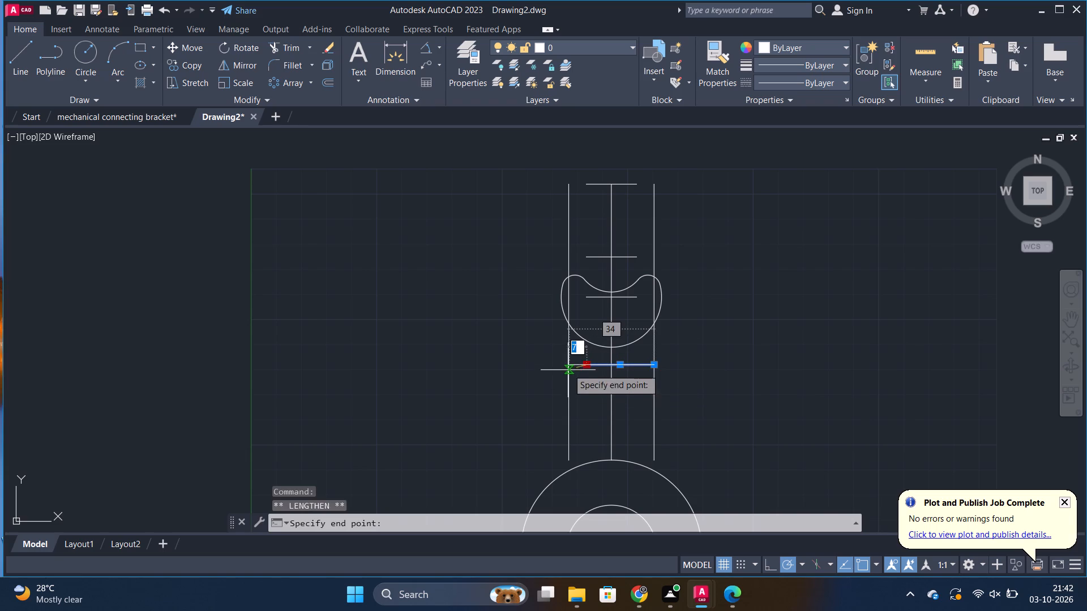
left_click(568, 365)
key("Escape")
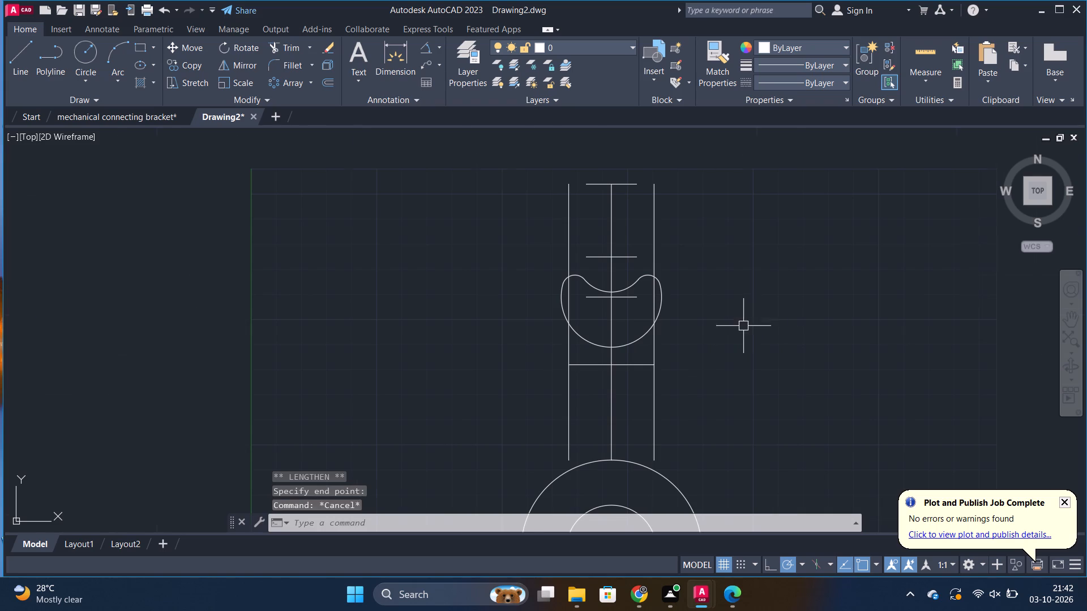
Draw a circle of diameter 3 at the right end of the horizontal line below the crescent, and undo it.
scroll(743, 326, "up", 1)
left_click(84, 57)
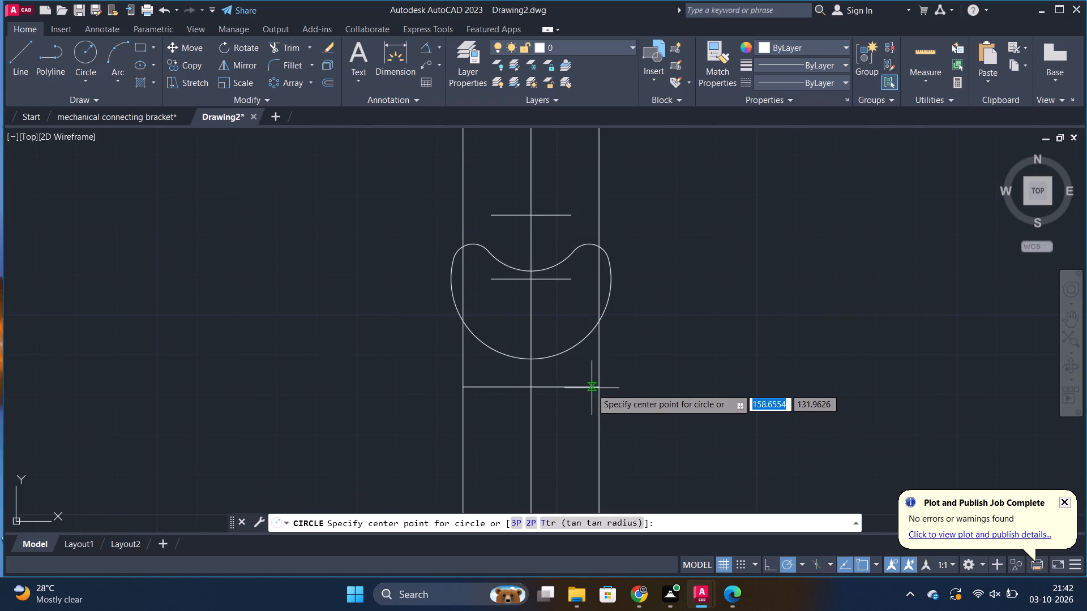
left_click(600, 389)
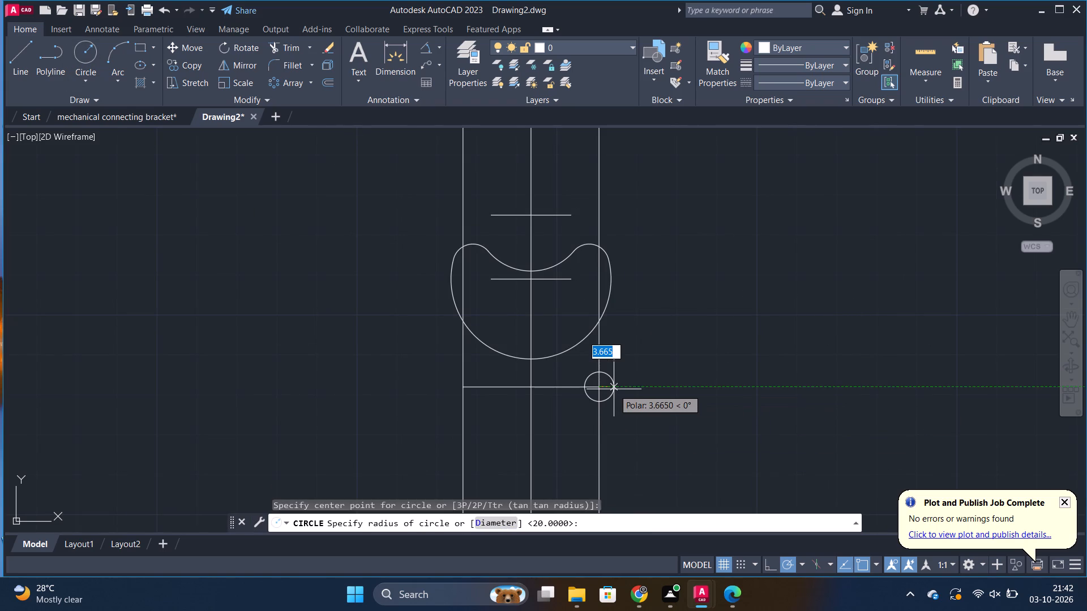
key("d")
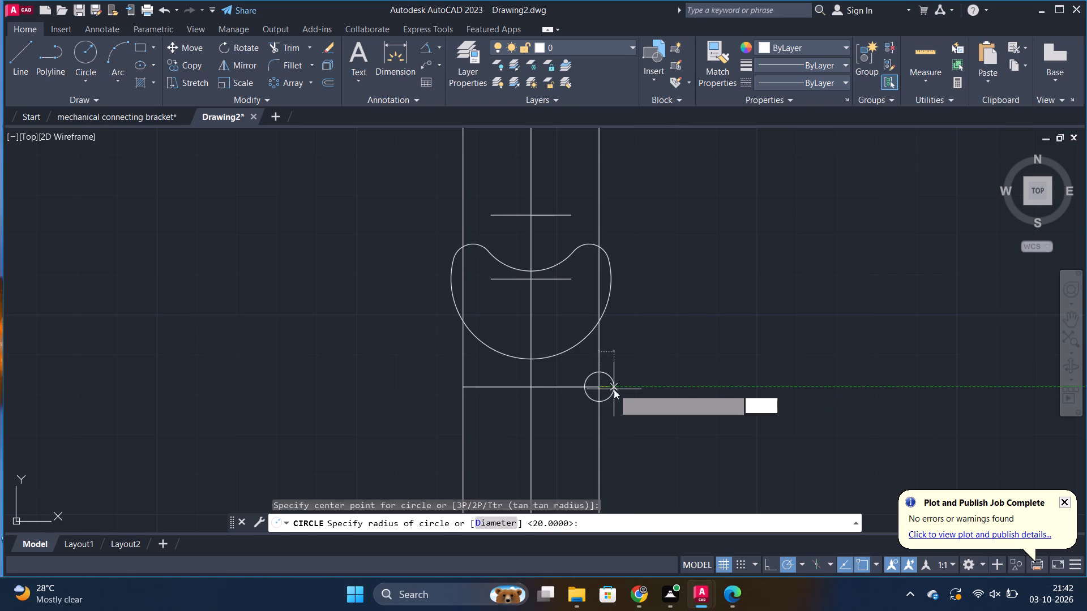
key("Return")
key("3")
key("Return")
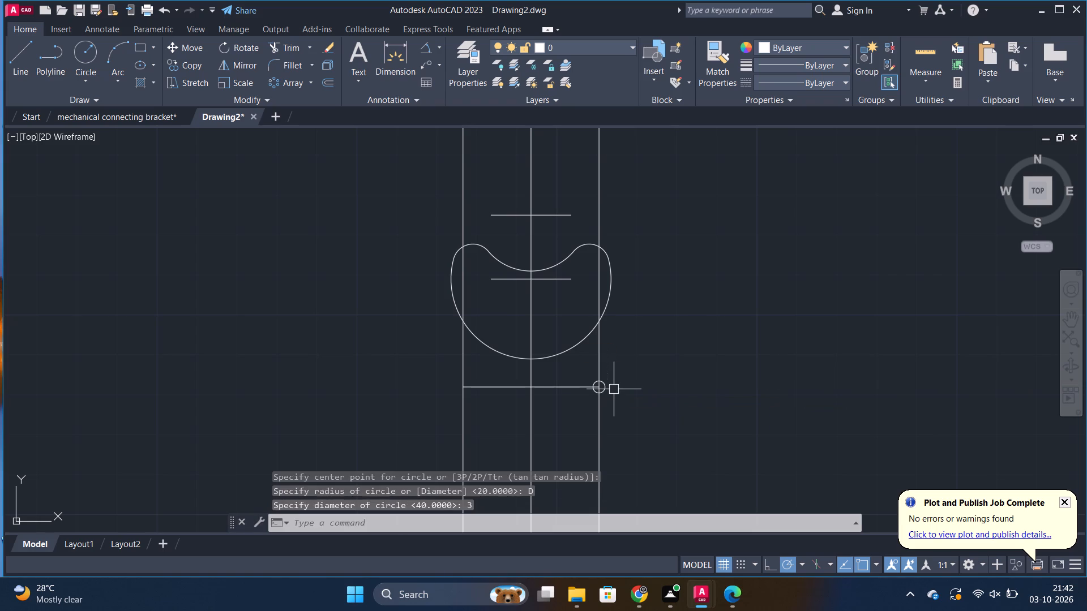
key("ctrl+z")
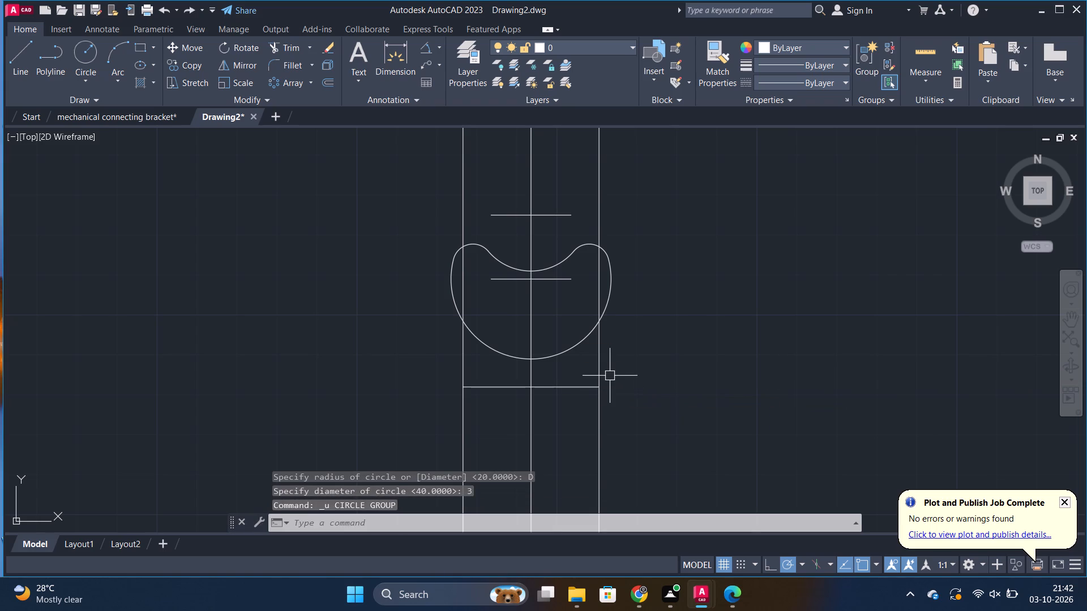
Start a new circle at the right end of the horizontal line below the crescent.
left_click(78, 85)
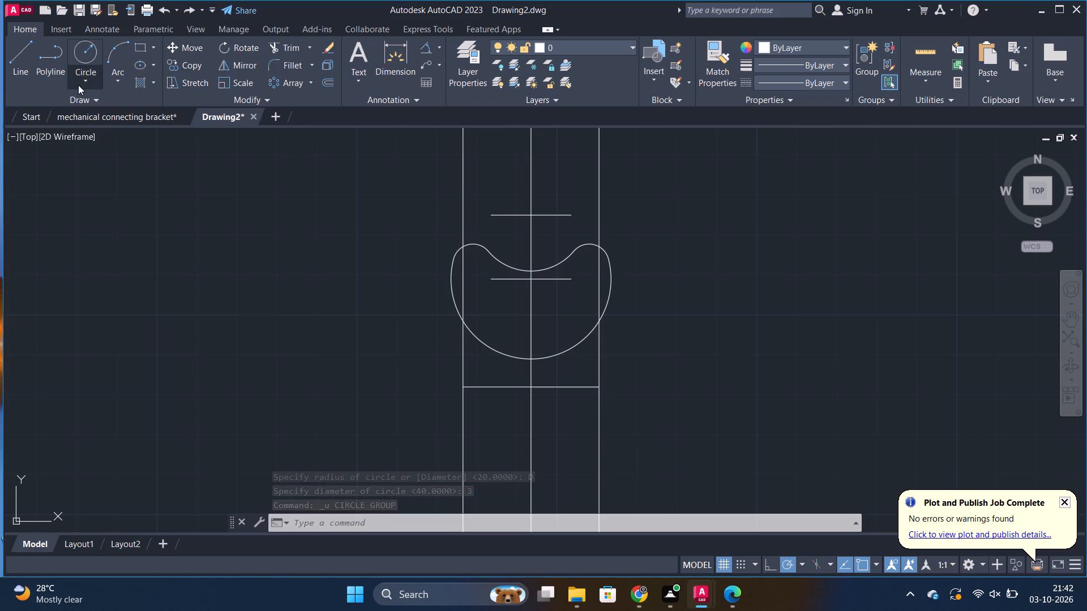
left_click(113, 139)
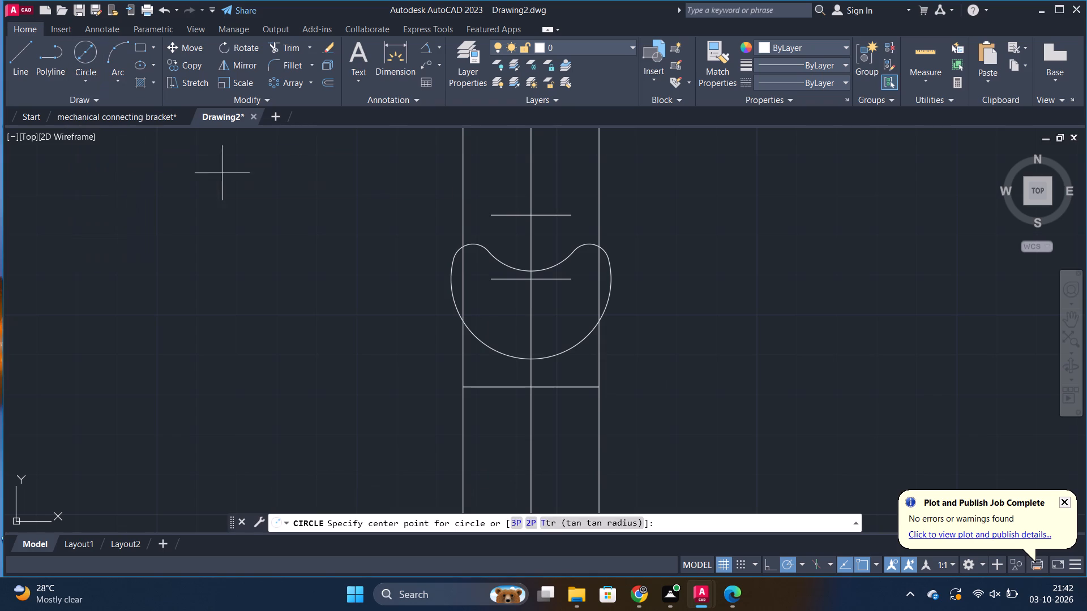
scroll(679, 406, "up", 2)
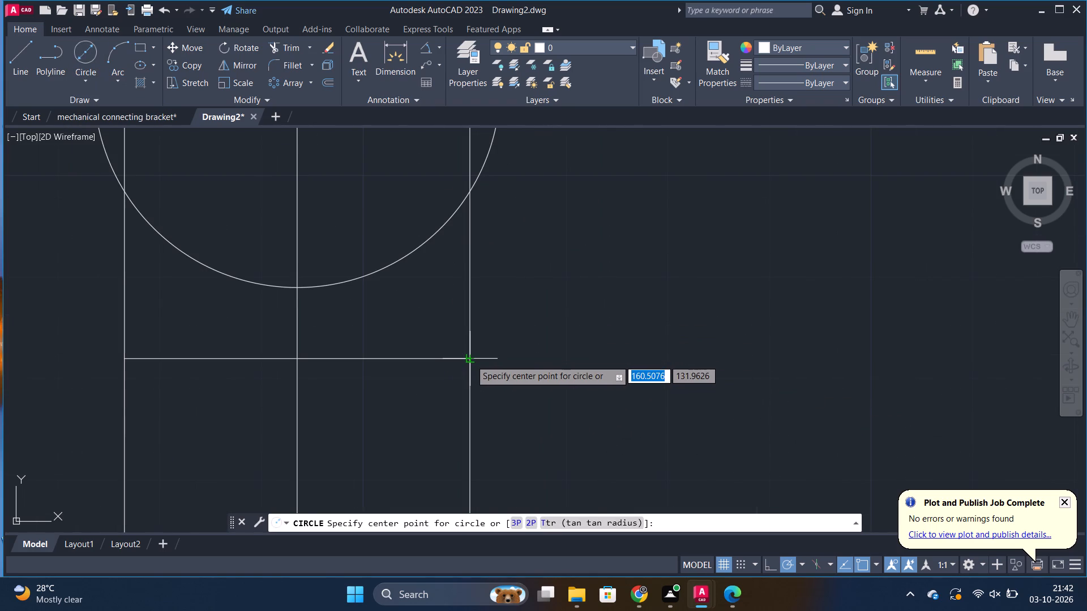
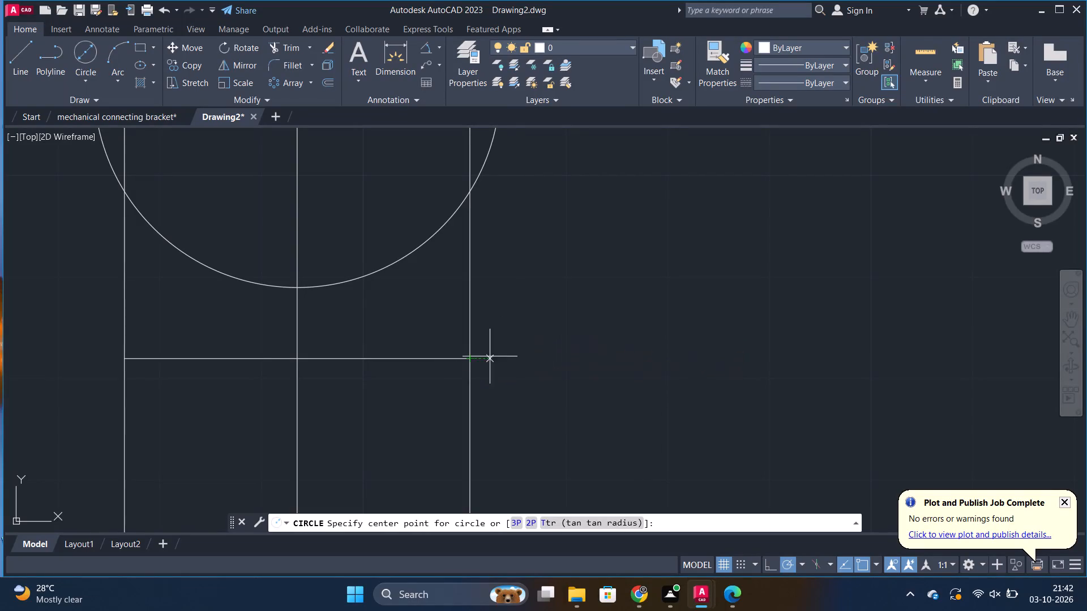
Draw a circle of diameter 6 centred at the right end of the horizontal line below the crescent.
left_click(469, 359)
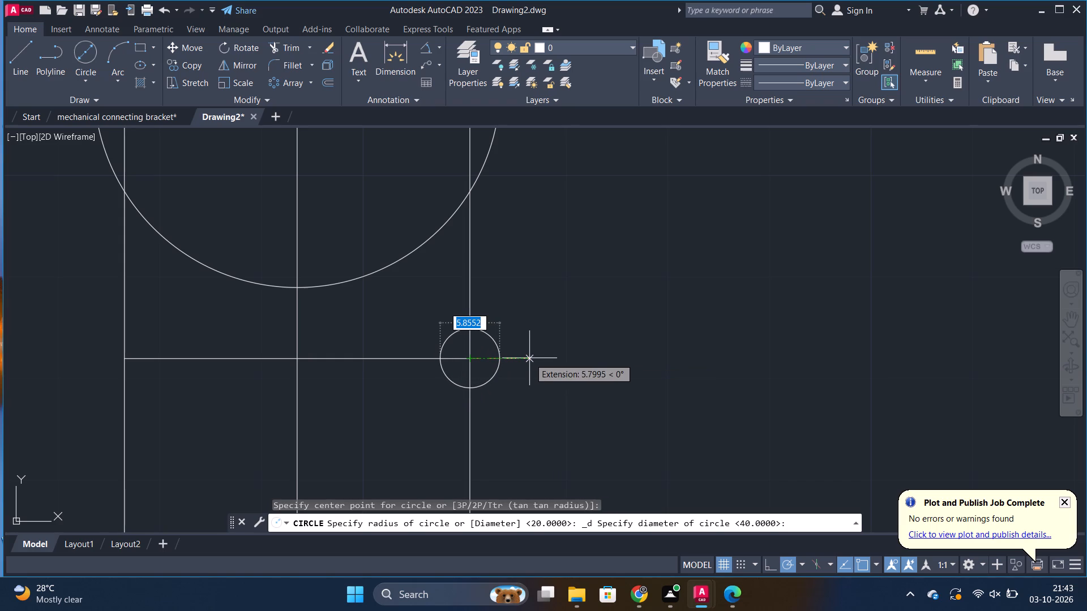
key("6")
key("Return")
Draw a circle of diameter 10 centred at the left end of the horizontal line below the crescent.
scroll(529, 358, "down", 1)
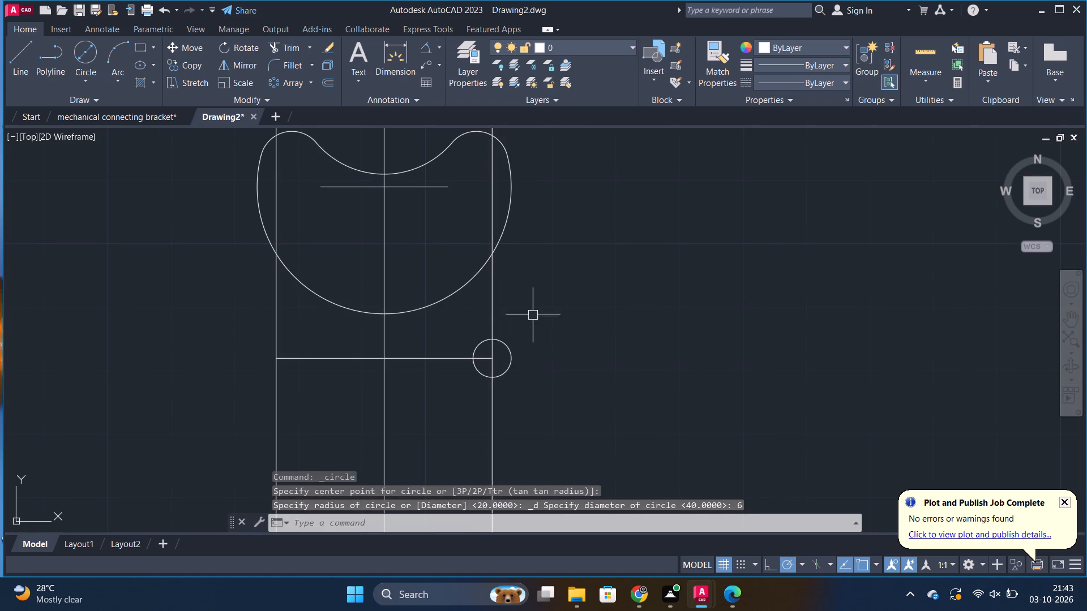
scroll(554, 300, "down", 2)
middle_click_drag(567, 297, 597, 300)
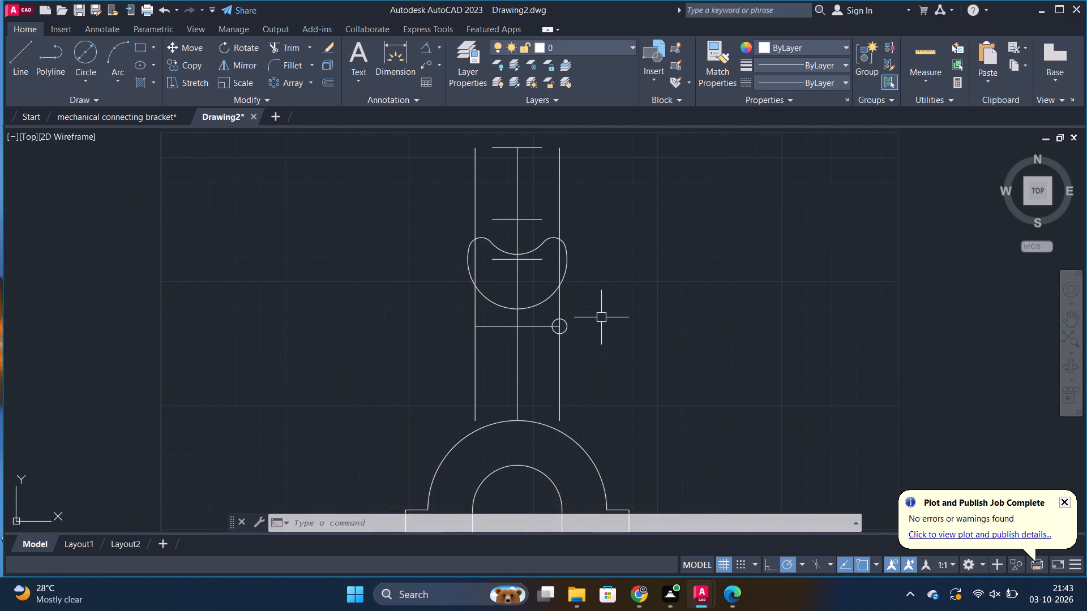
scroll(607, 321, "up", 1)
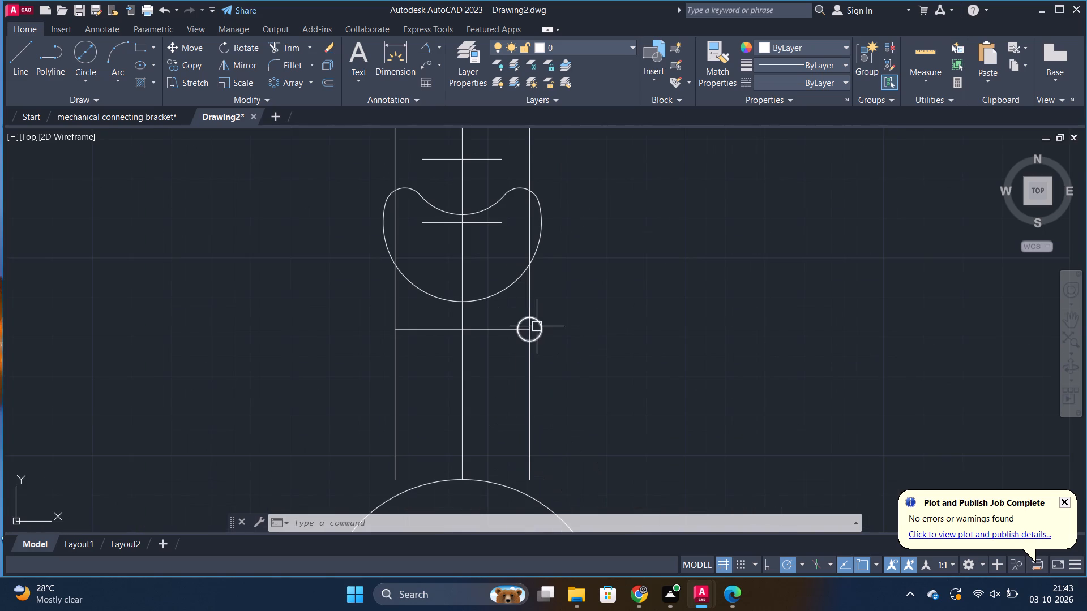
scroll(550, 322, "up", 1)
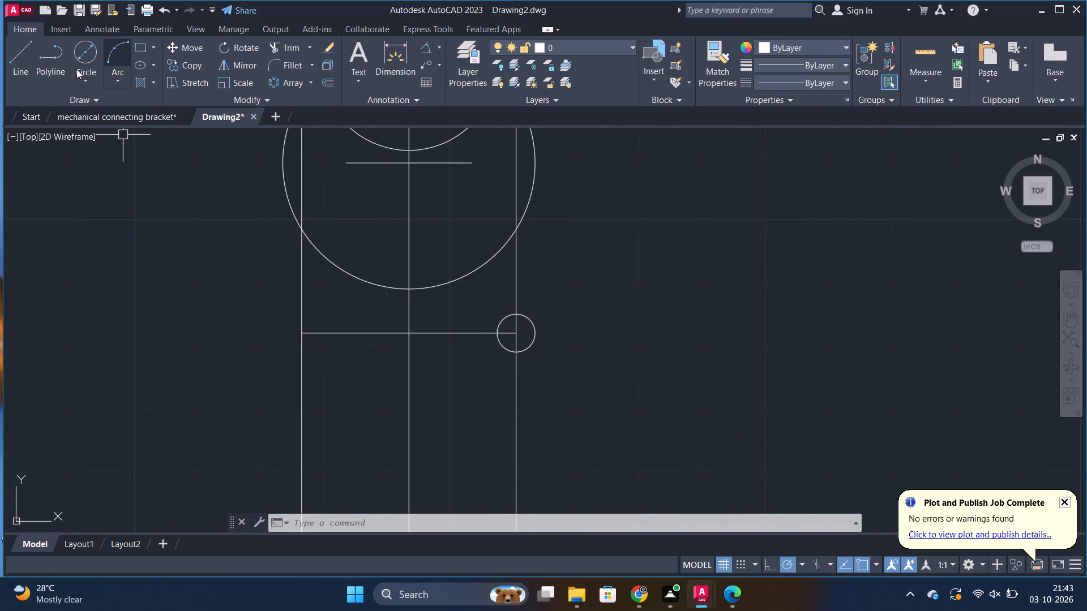
left_click(88, 55)
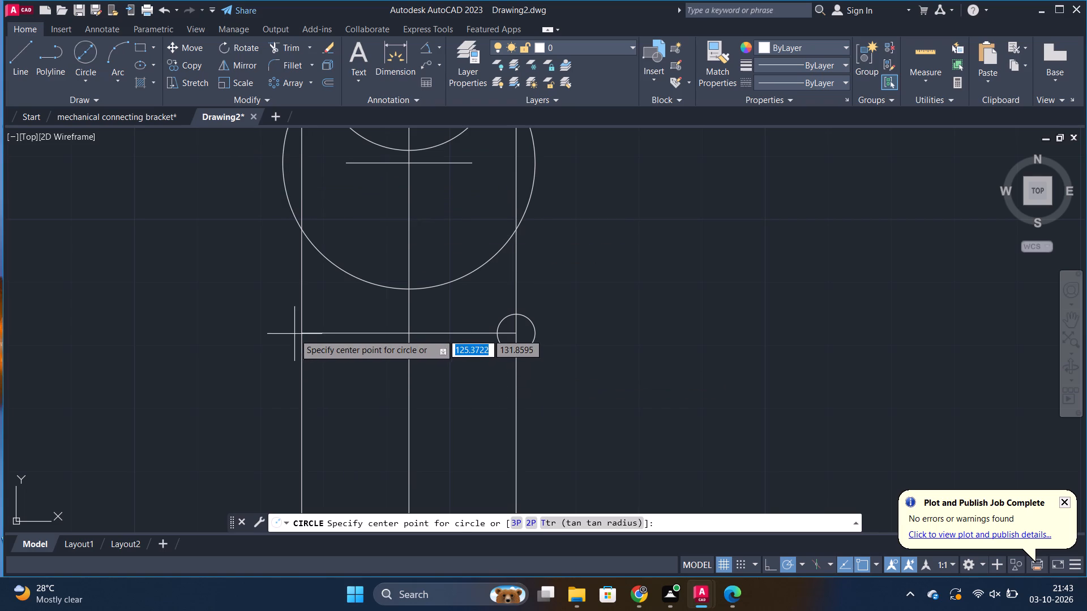
scroll(304, 332, "up", 2)
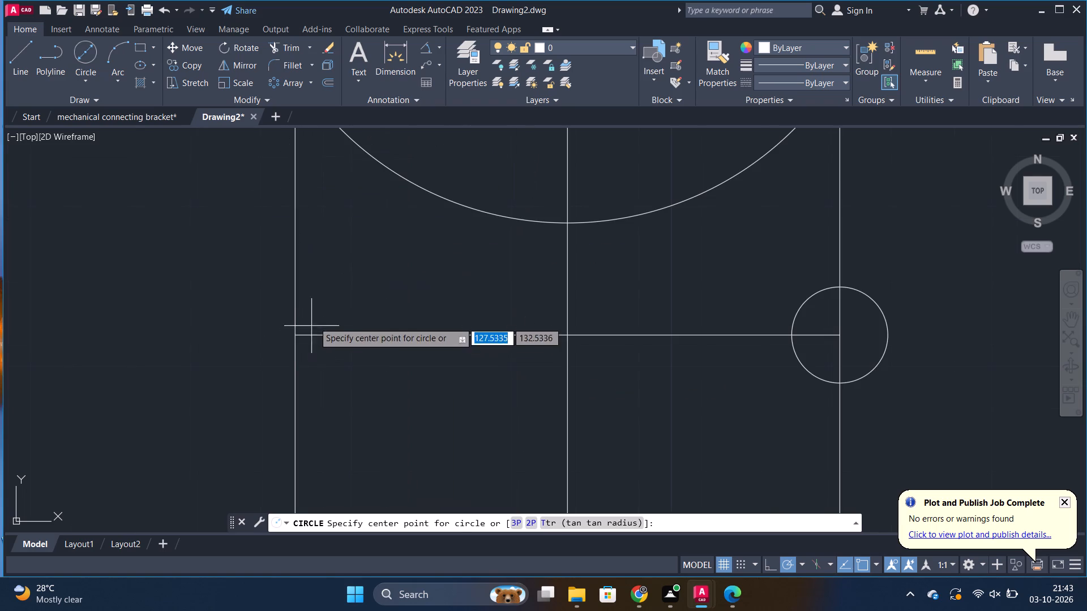
left_click(295, 333)
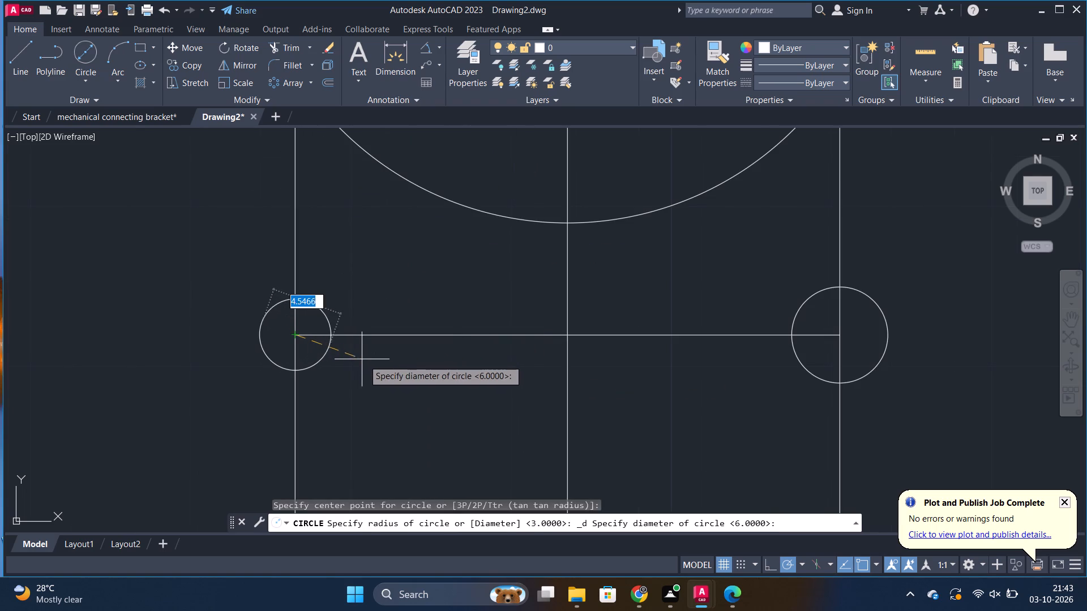
type("10")
key("Return")
scroll(365, 357, "down", 3)
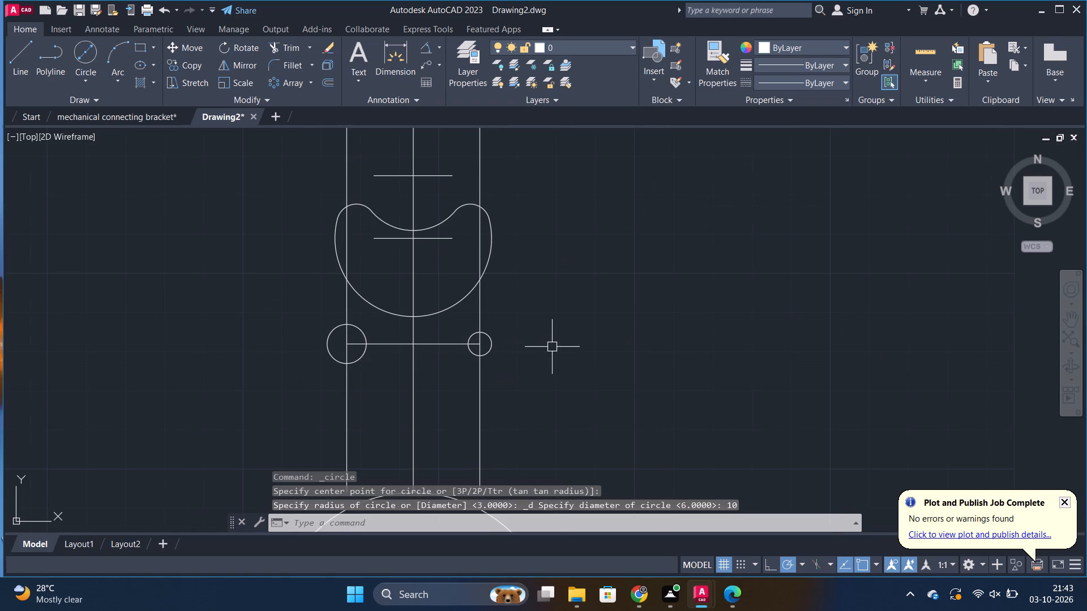
key("Escape")
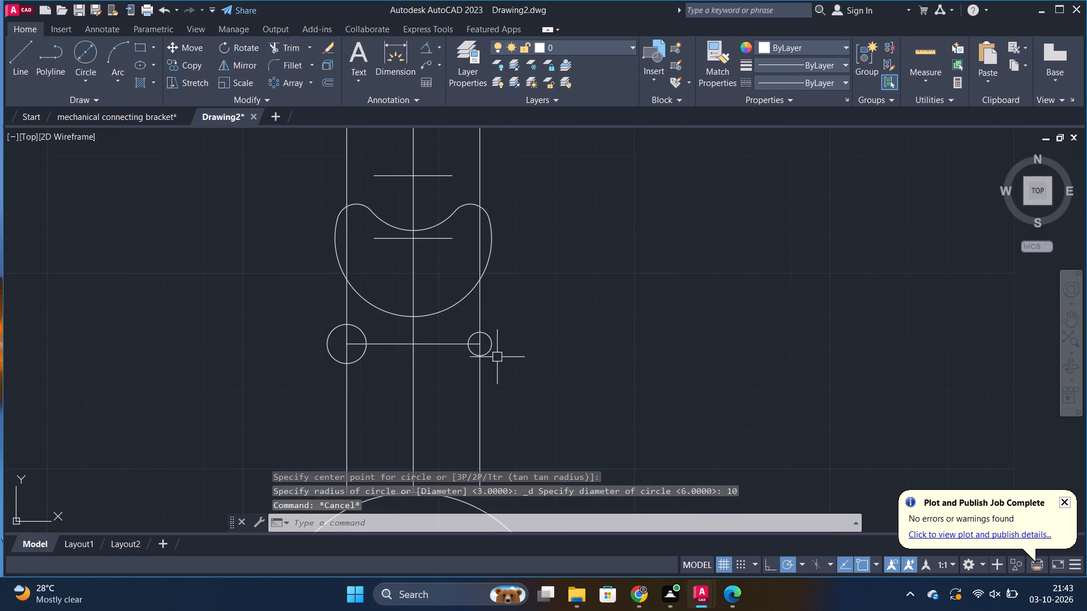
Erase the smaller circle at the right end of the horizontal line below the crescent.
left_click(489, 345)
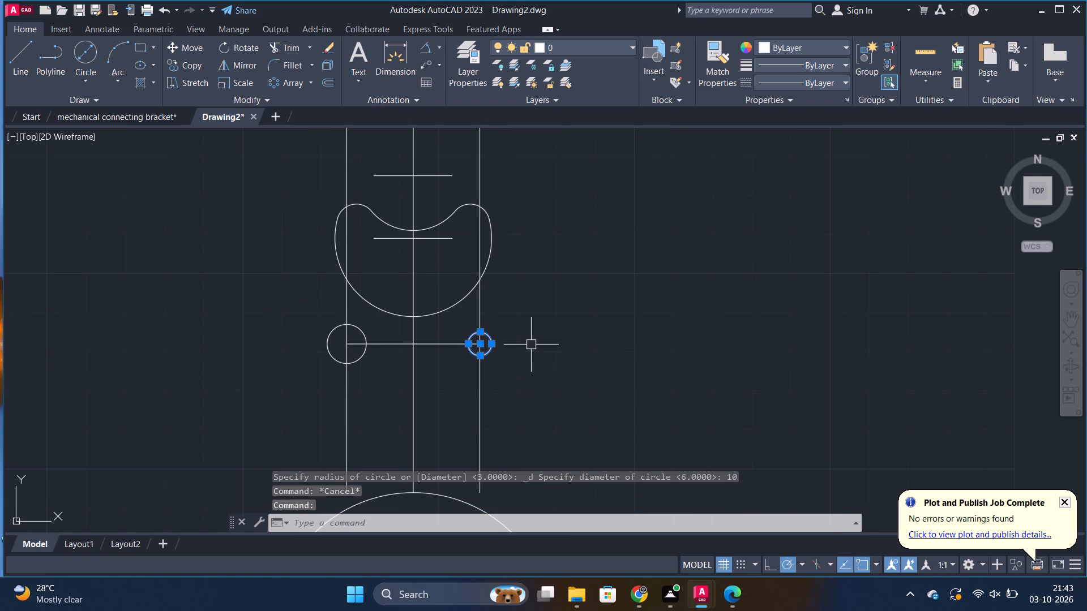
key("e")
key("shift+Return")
Copy the diameter 10 circle from the left end of the horizontal line to its right end.
type("CO")
key("Return")
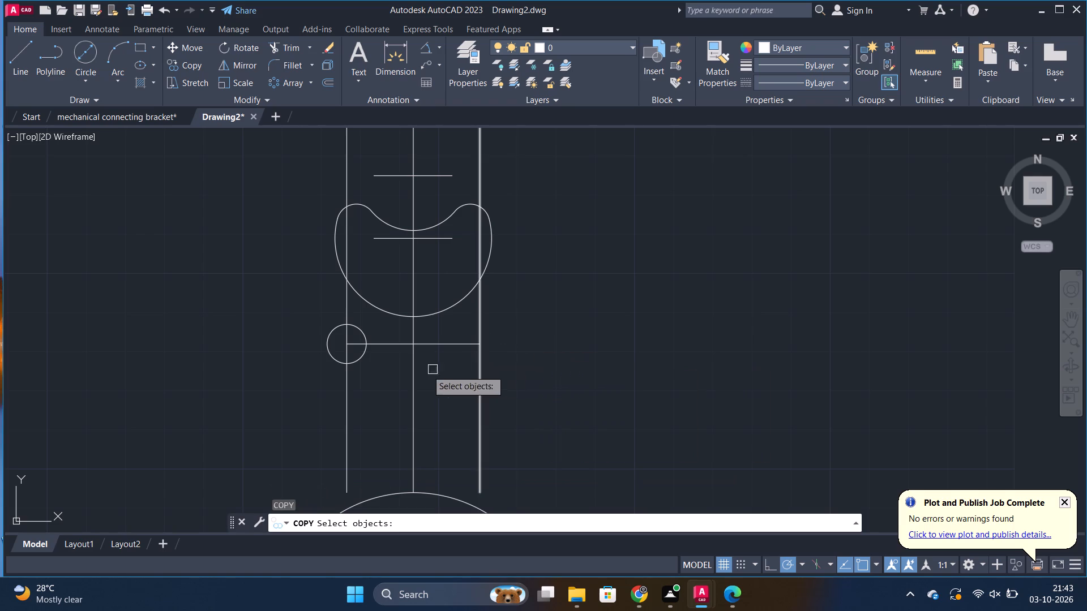
left_click(364, 361)
key("Return")
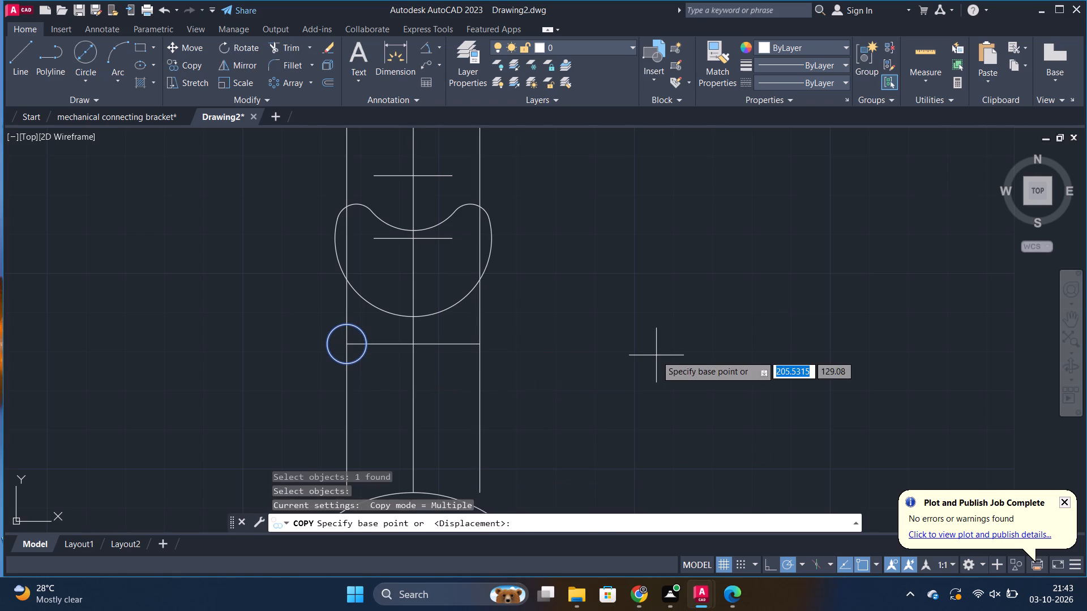
left_click(344, 342)
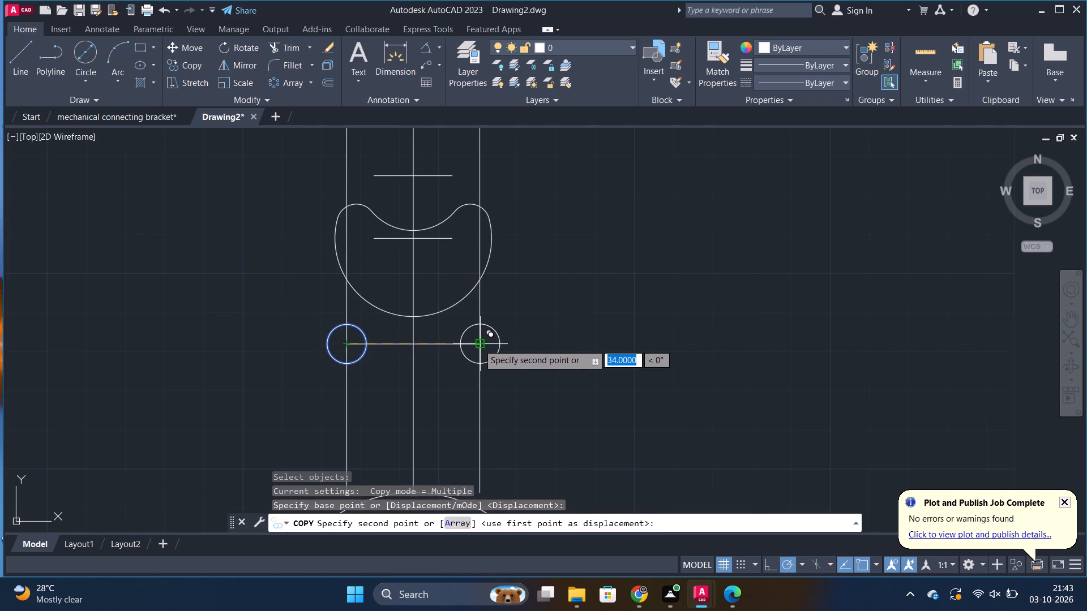
left_click(478, 344)
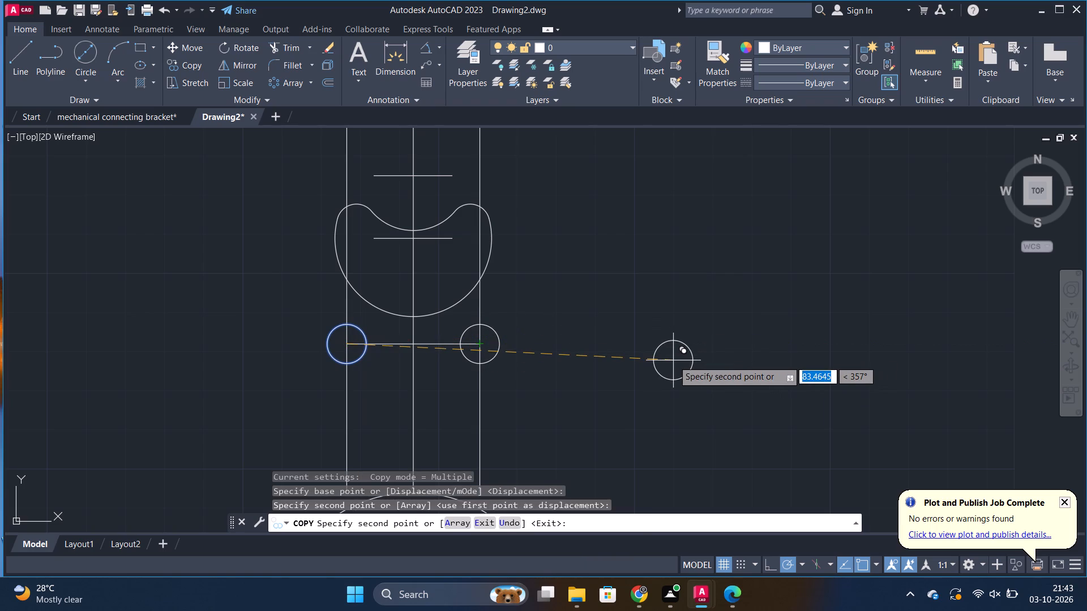
key("Escape")
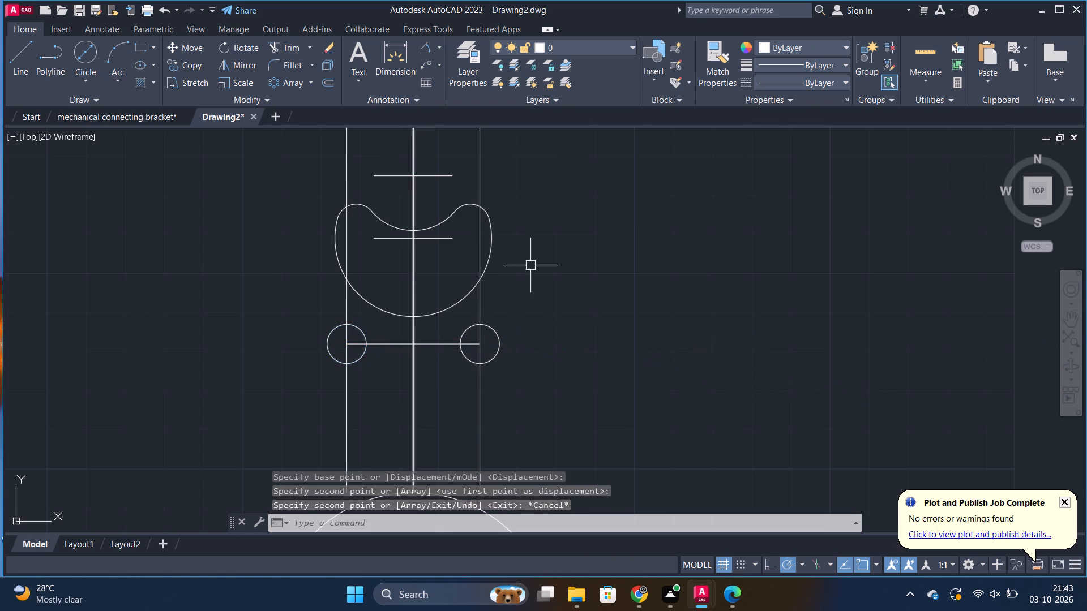
Erase the two offset vertical lines running through the centres of the small circles.
left_click(477, 430)
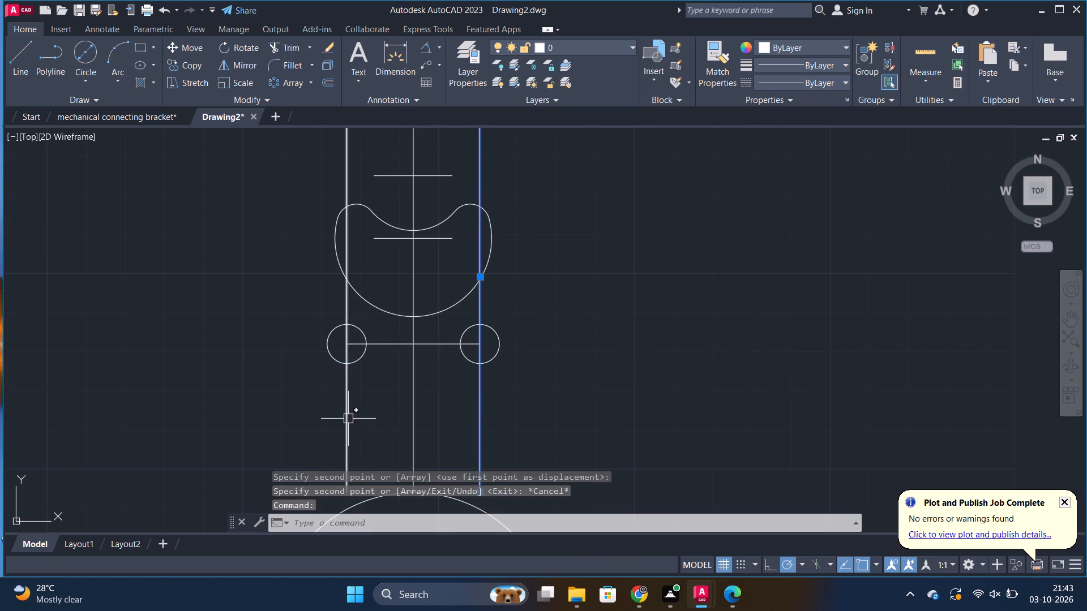
left_click(348, 419)
key("w")
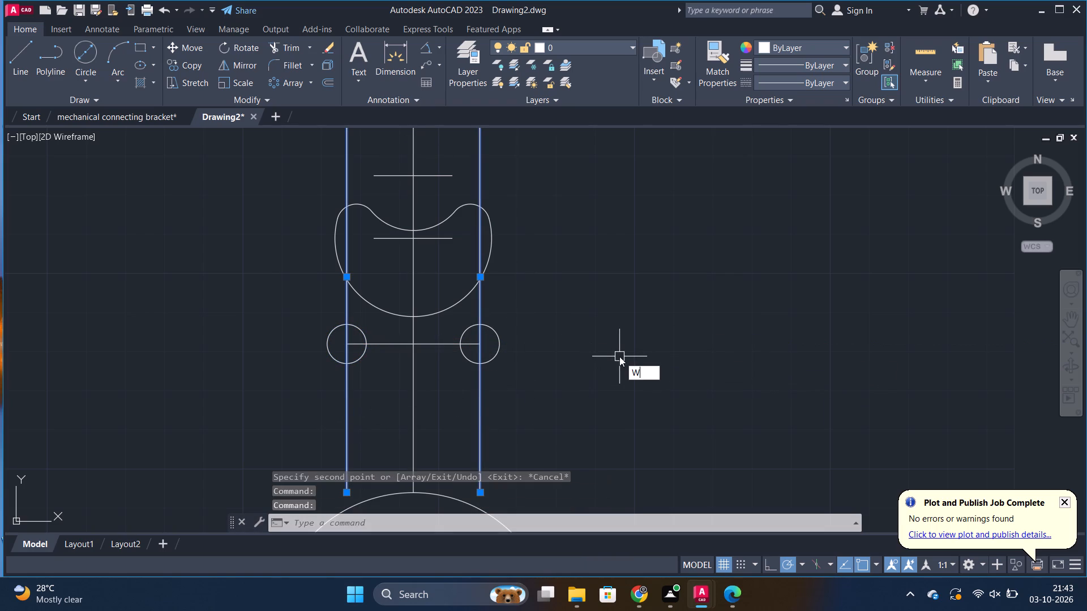
key("BackSpace")
key("e")
key("Return")
Draw a vertical line about 7.5 long downward from the top of the half-ring's outer arc.
scroll(426, 208, "down", 2)
scroll(513, 296, "up", 1)
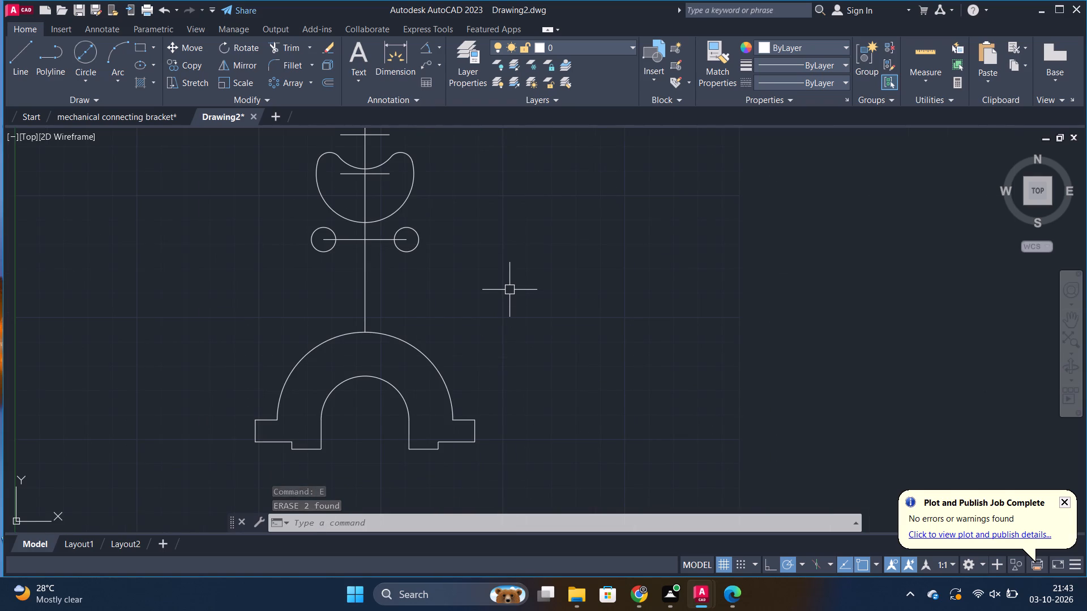
scroll(510, 290, "down", 1)
middle_click_drag(508, 312, 513, 298)
scroll(466, 295, "up", 2)
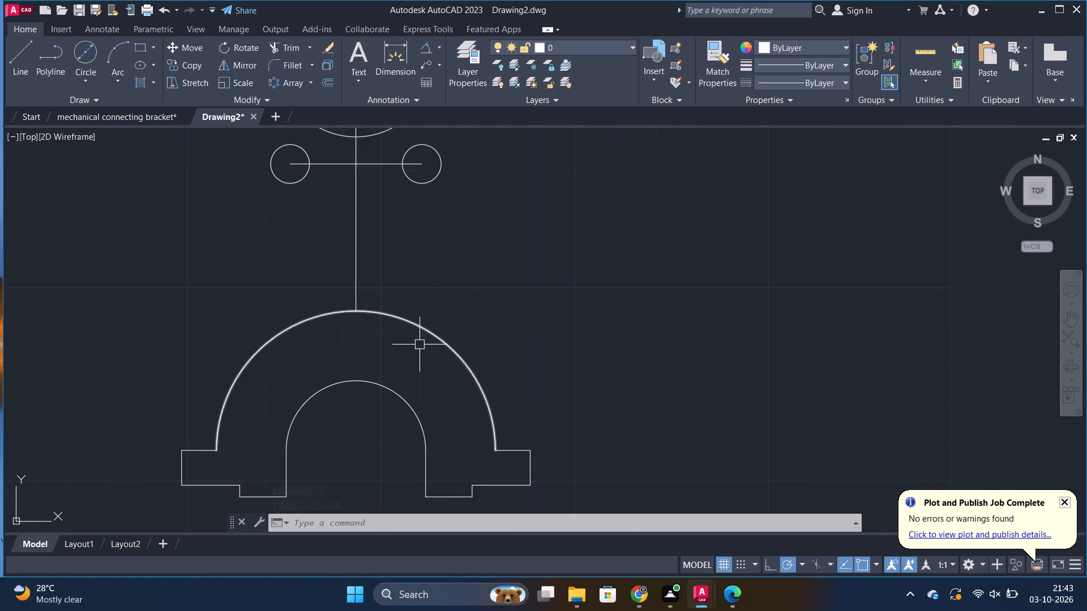
left_click(28, 53)
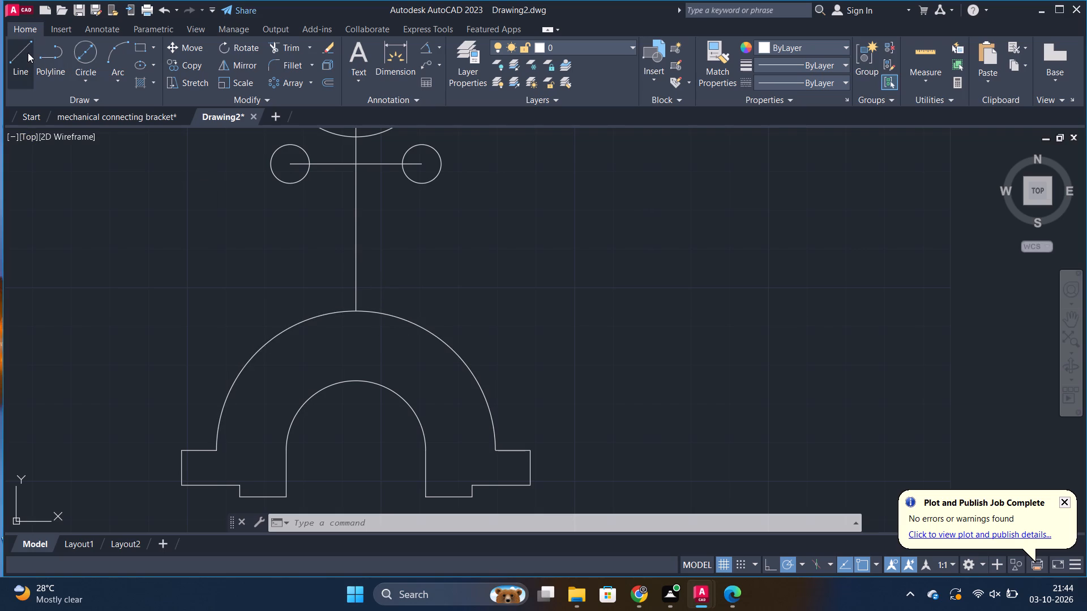
left_click(355, 311)
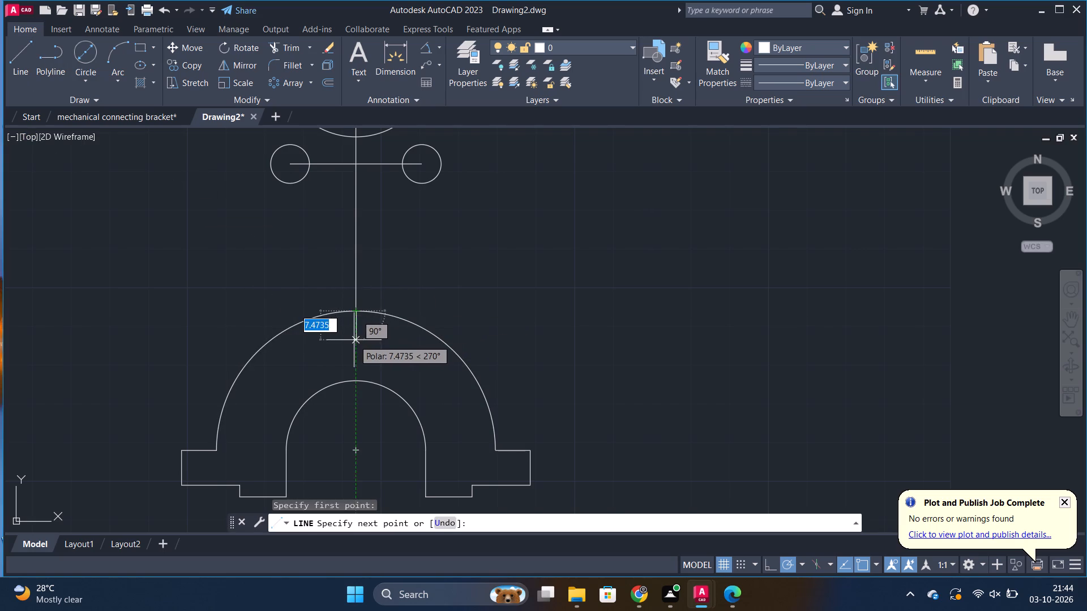
left_click(354, 340)
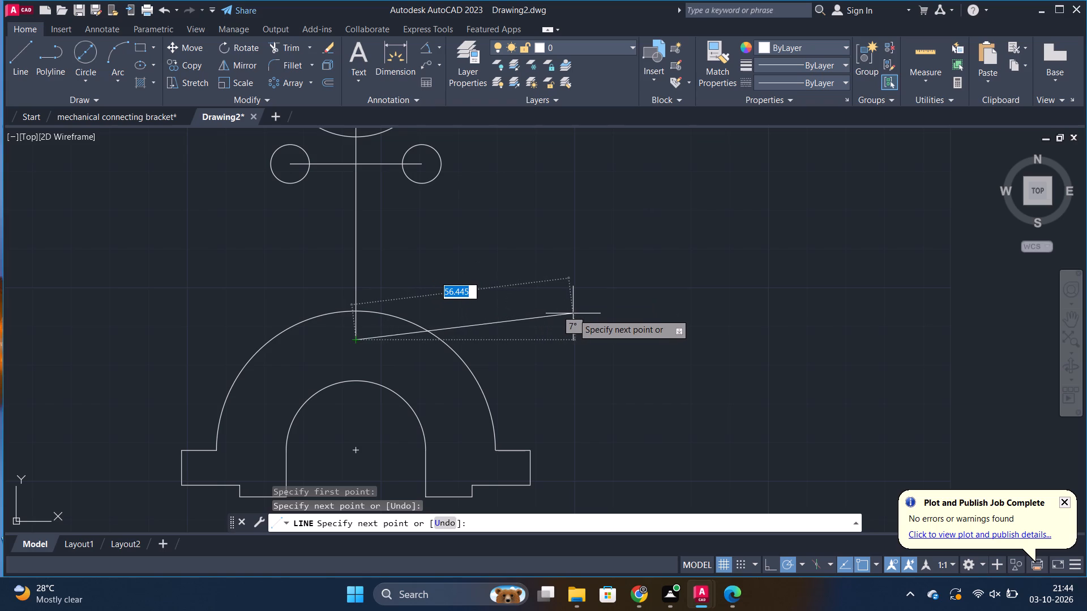
key("Escape")
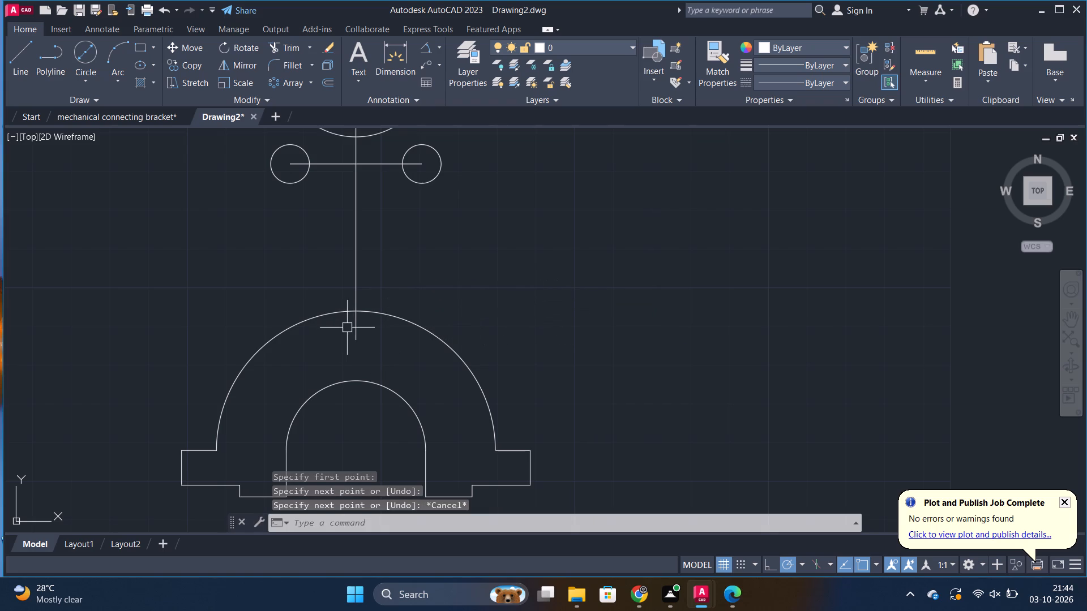
Offset the short vertical line at the top of the half-ring by 18 to each side.
left_click(353, 334)
key("o")
key("Return")
key("Return")
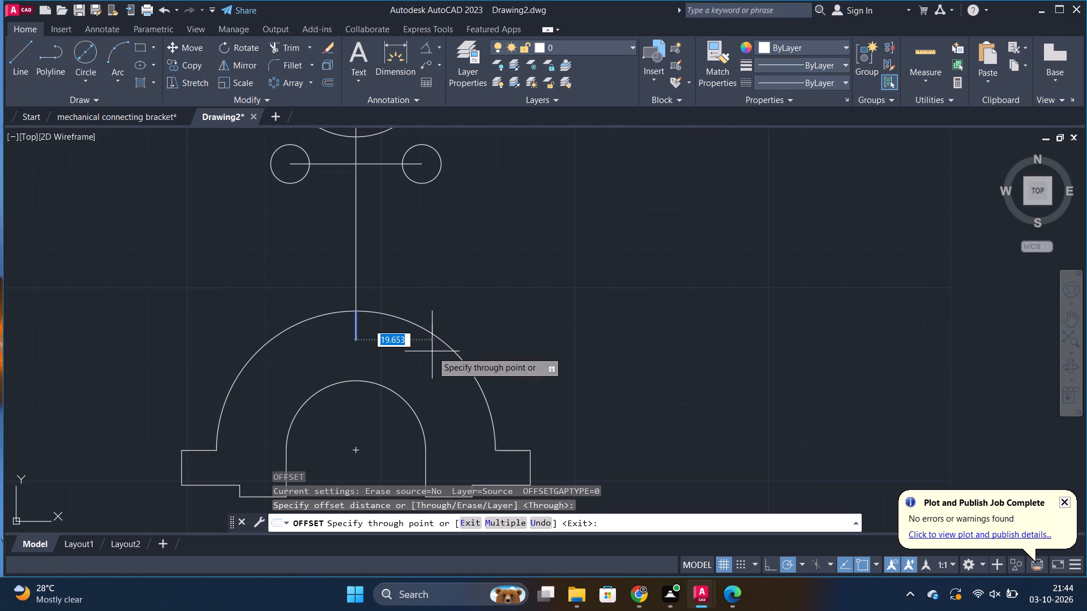
type("18")
key("Return")
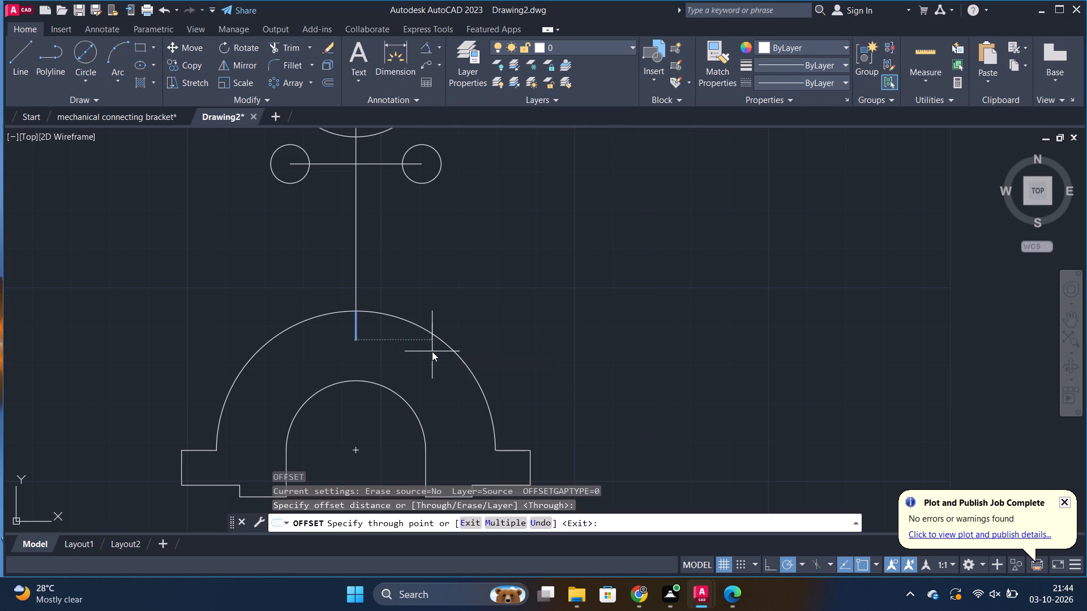
left_click(354, 332)
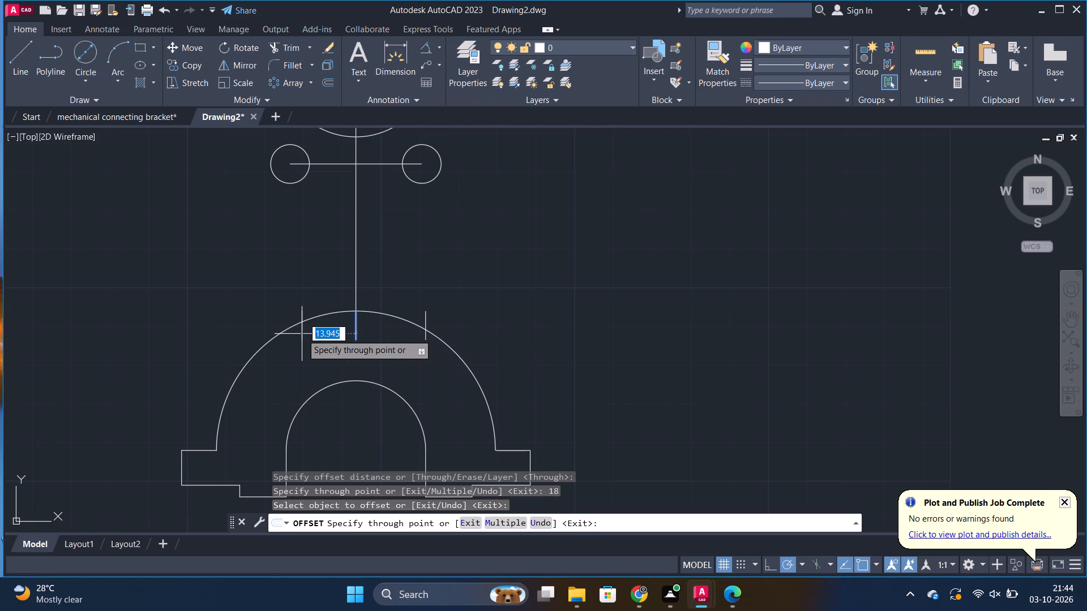
type("18")
key("Return")
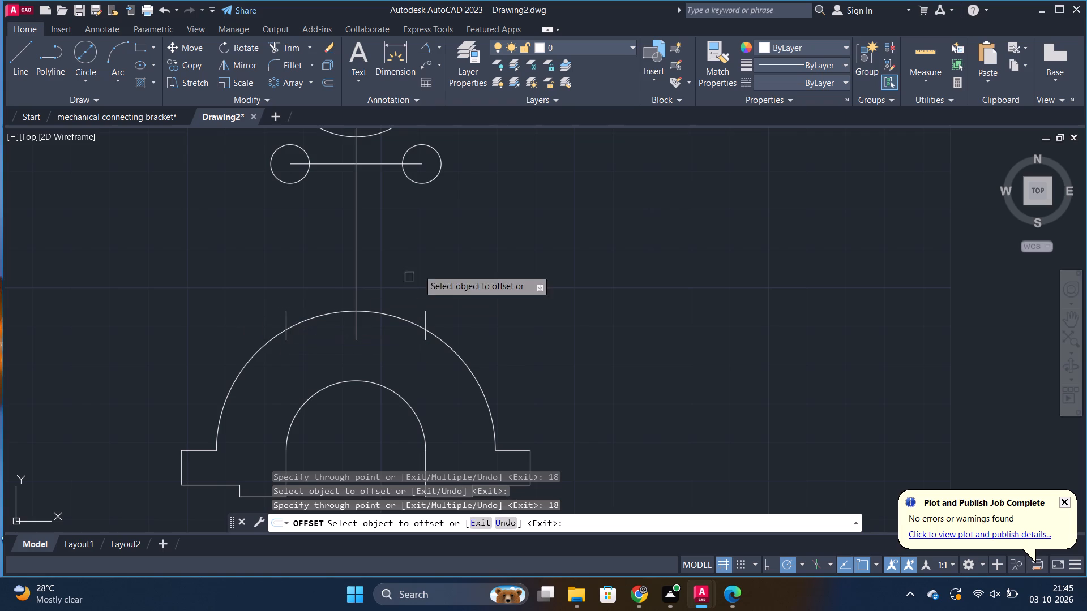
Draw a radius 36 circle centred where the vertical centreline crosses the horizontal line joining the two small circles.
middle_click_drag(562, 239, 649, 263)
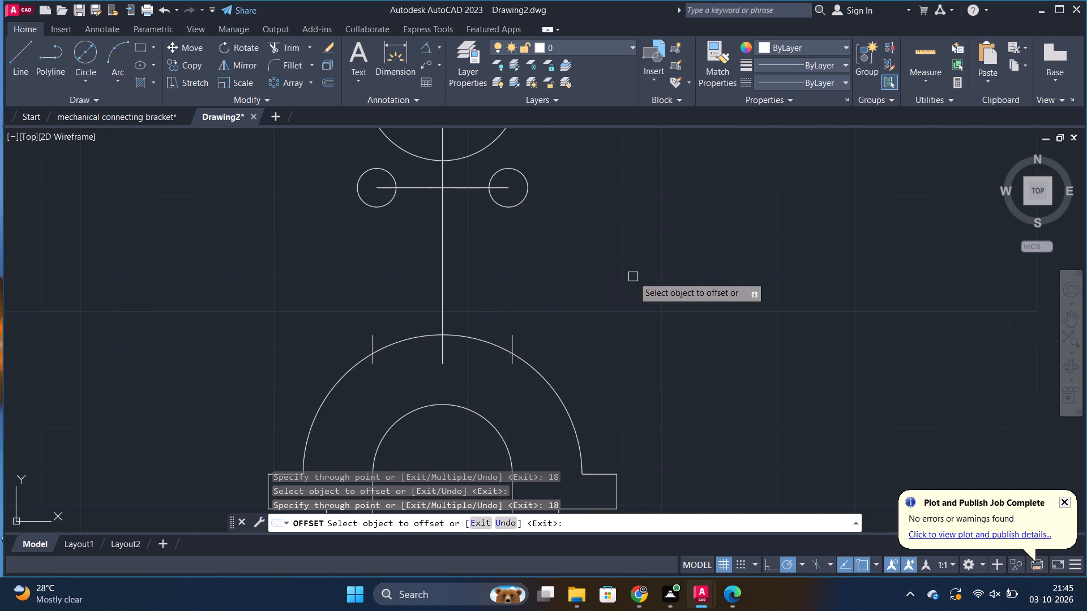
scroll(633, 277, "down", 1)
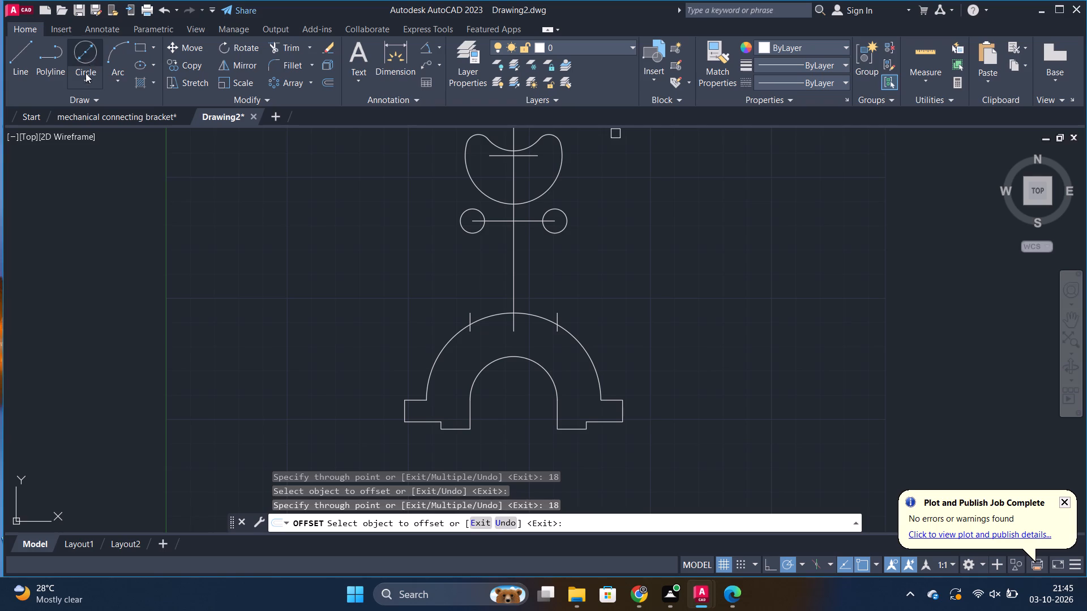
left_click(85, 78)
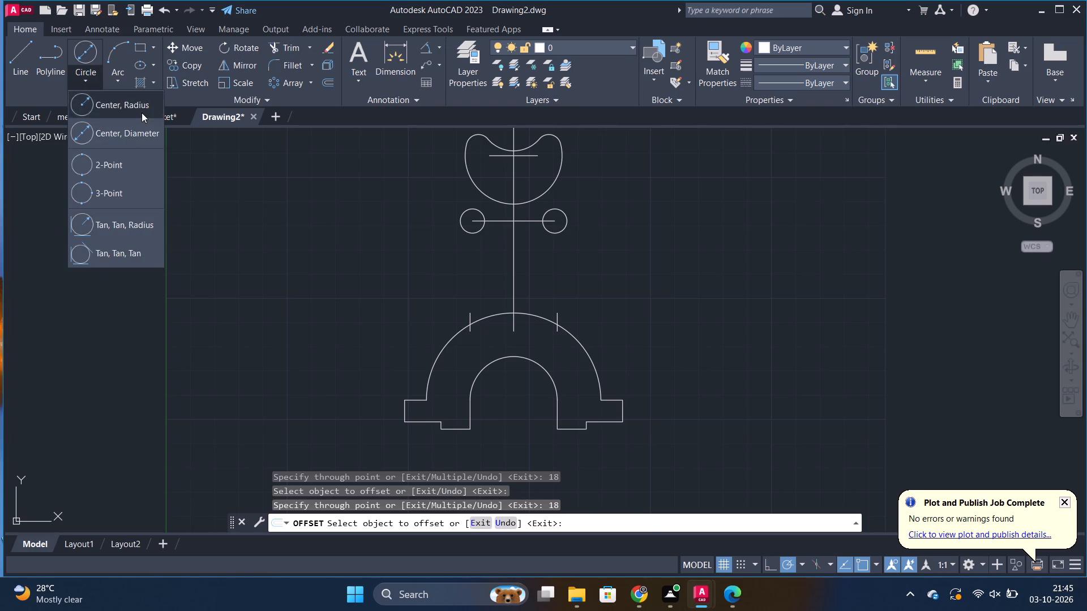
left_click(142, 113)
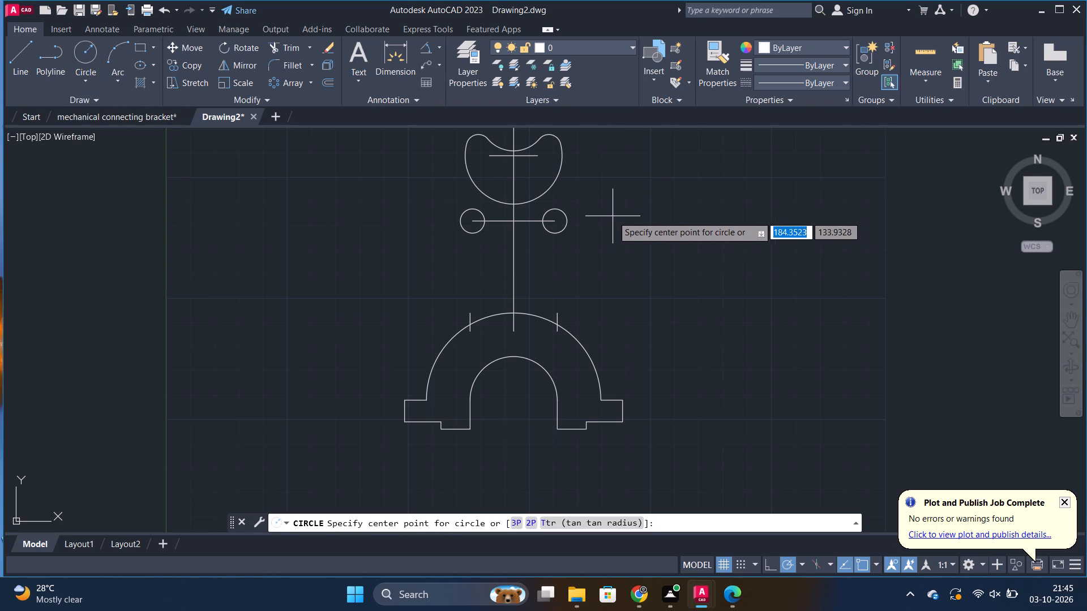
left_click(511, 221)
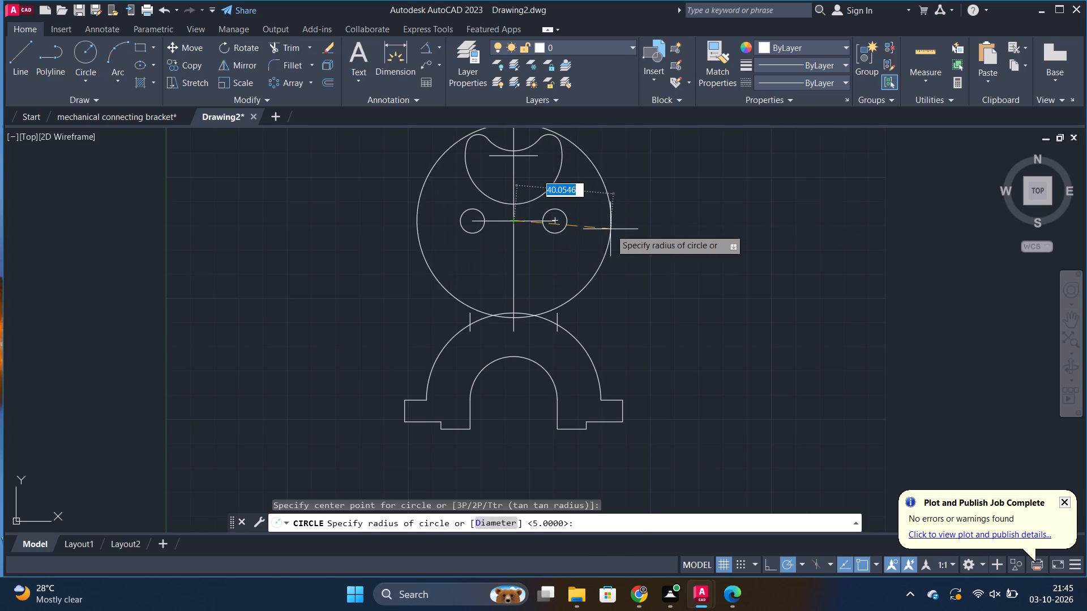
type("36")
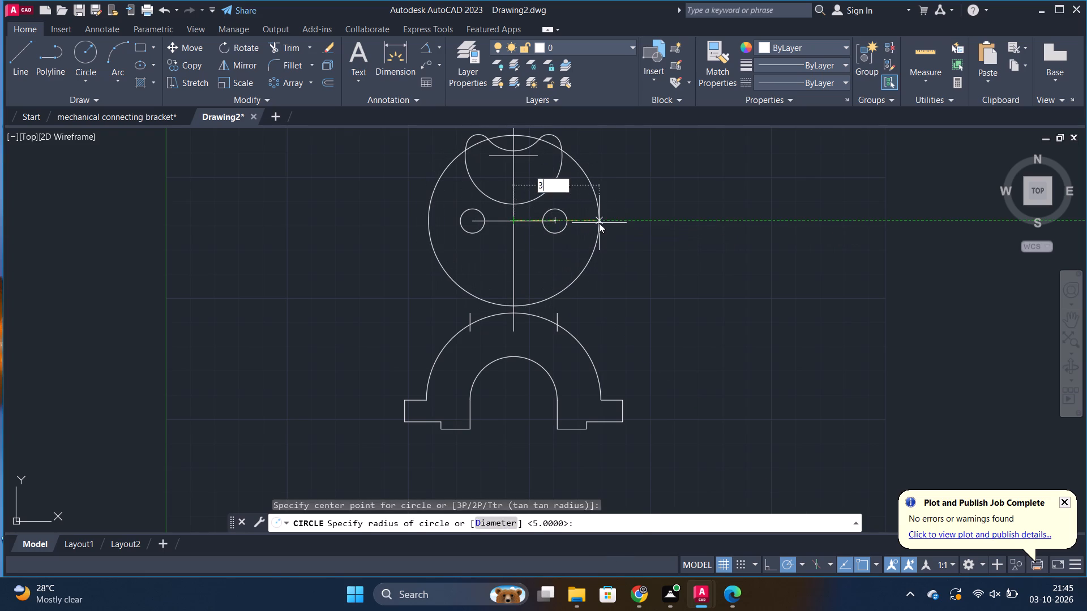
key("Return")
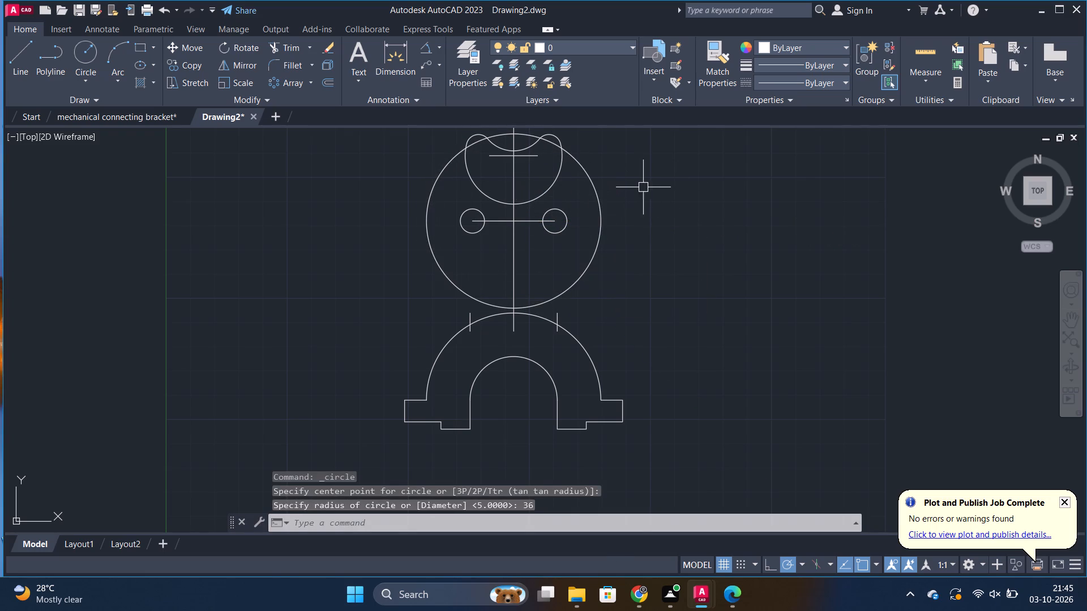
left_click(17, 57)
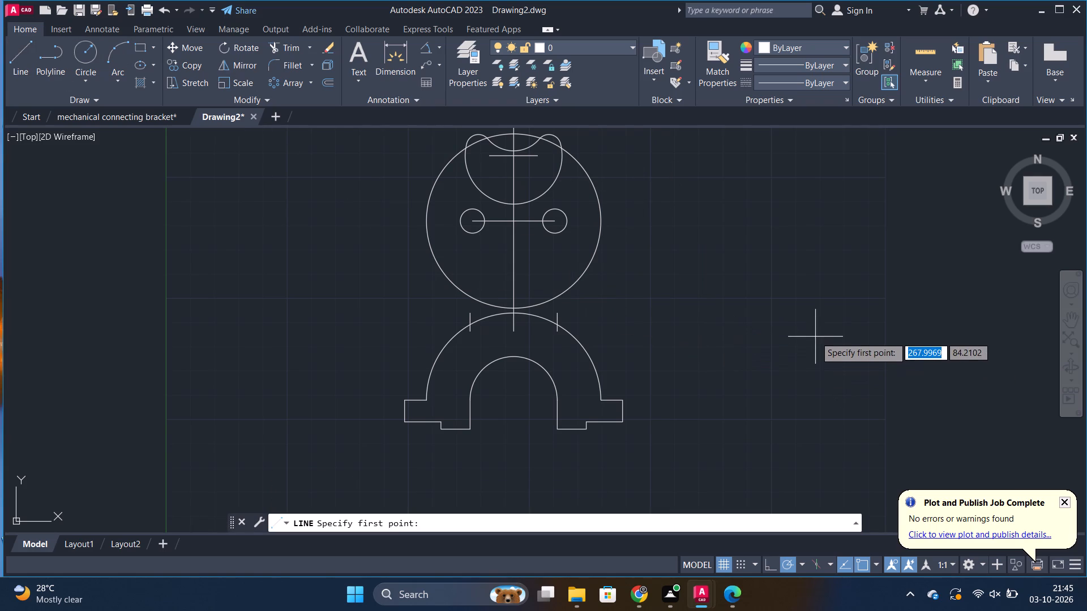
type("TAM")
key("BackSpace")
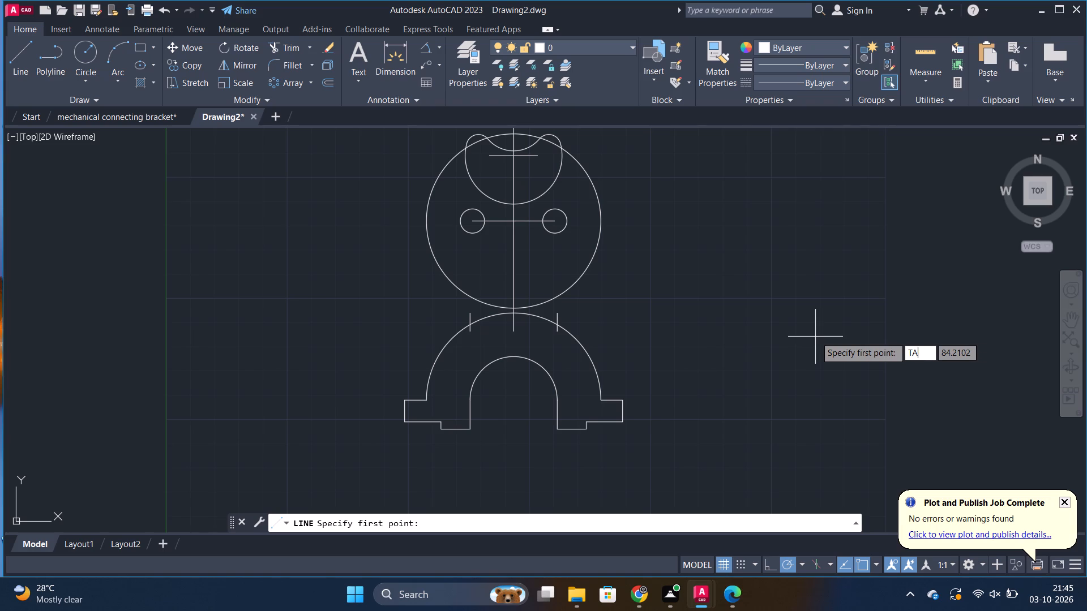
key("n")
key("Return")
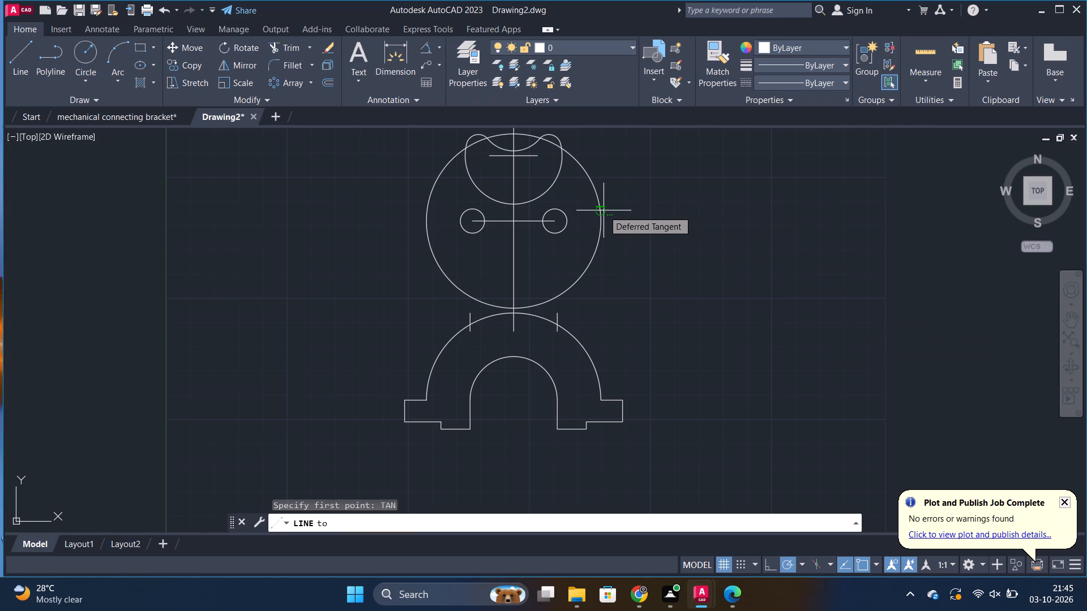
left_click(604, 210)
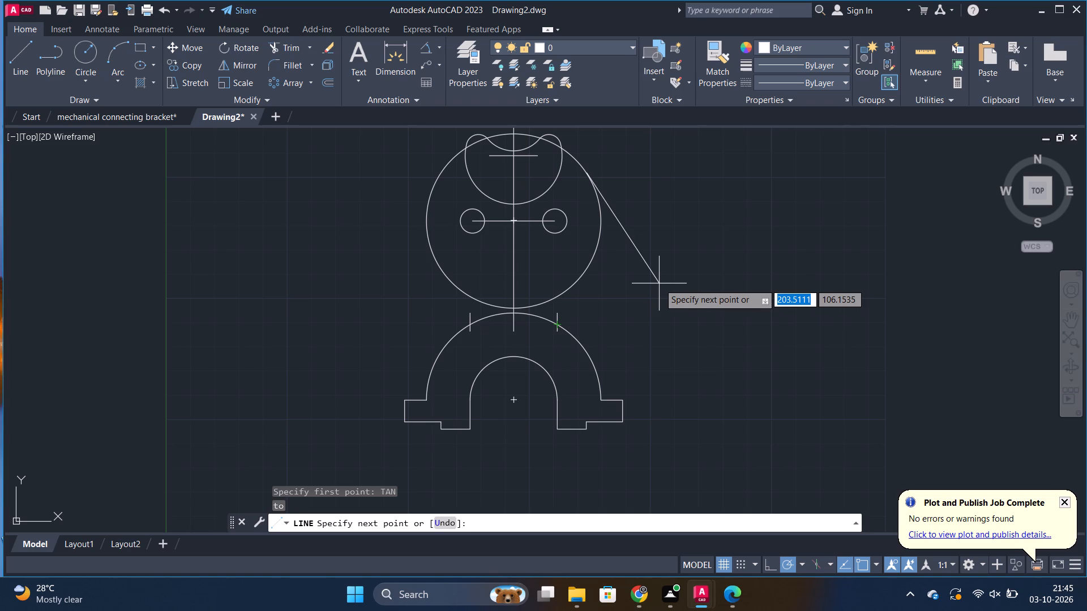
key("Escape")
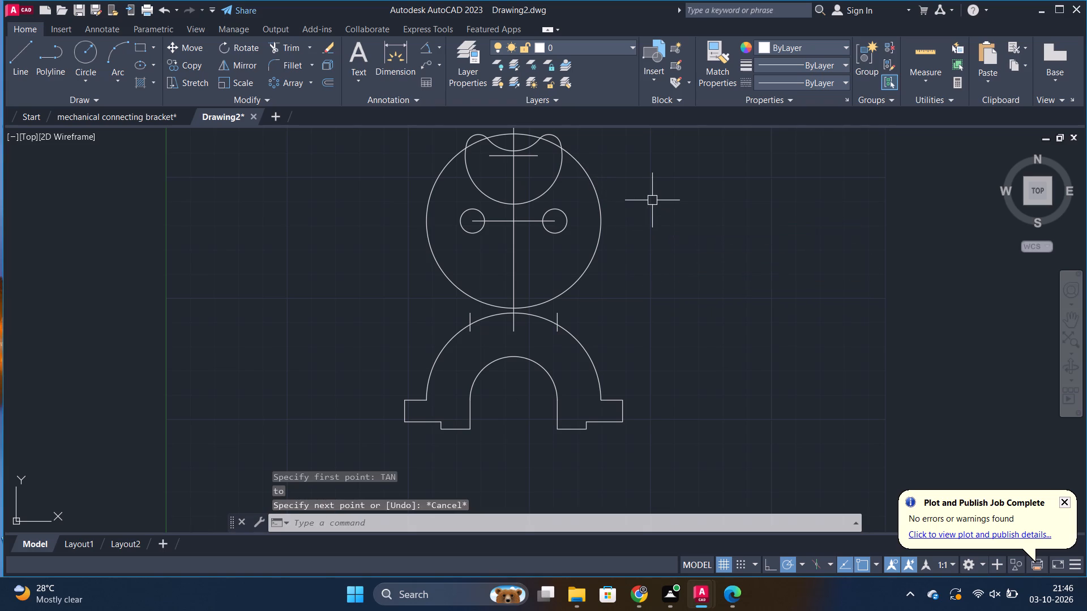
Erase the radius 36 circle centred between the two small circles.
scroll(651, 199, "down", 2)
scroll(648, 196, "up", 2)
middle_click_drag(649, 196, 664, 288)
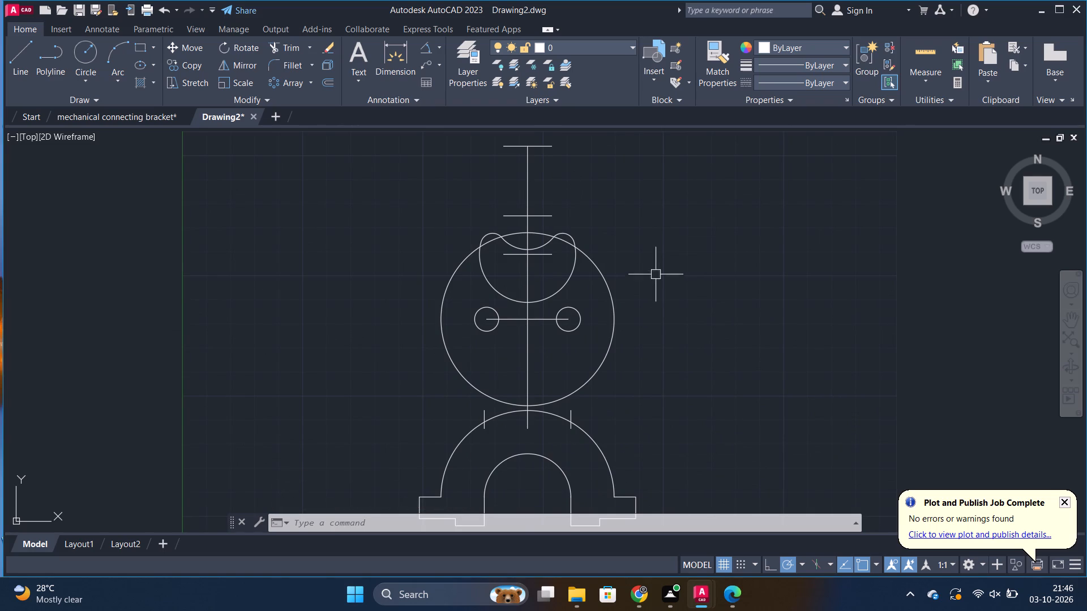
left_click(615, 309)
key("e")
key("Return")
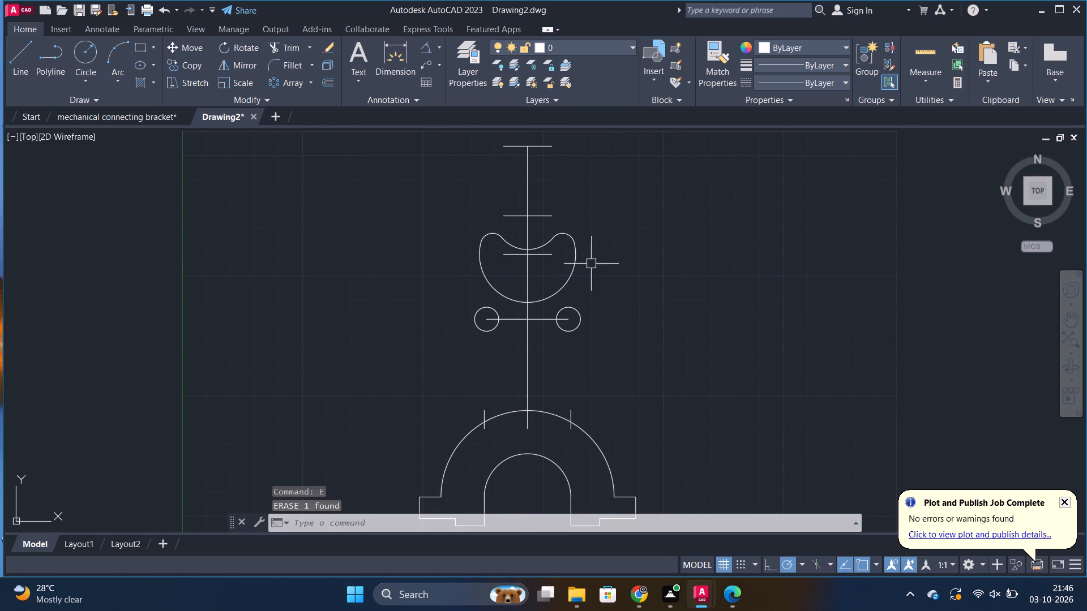
Draw a radius 36 circle centred where the vertical centreline crosses the short horizontal line inside the crescent.
left_click(76, 49)
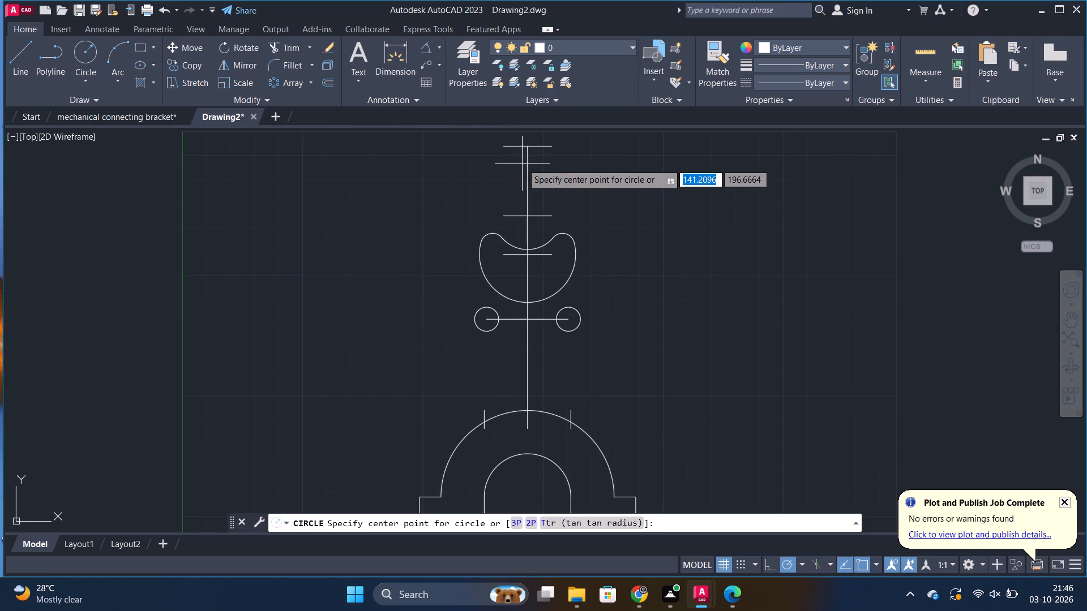
left_click(525, 254)
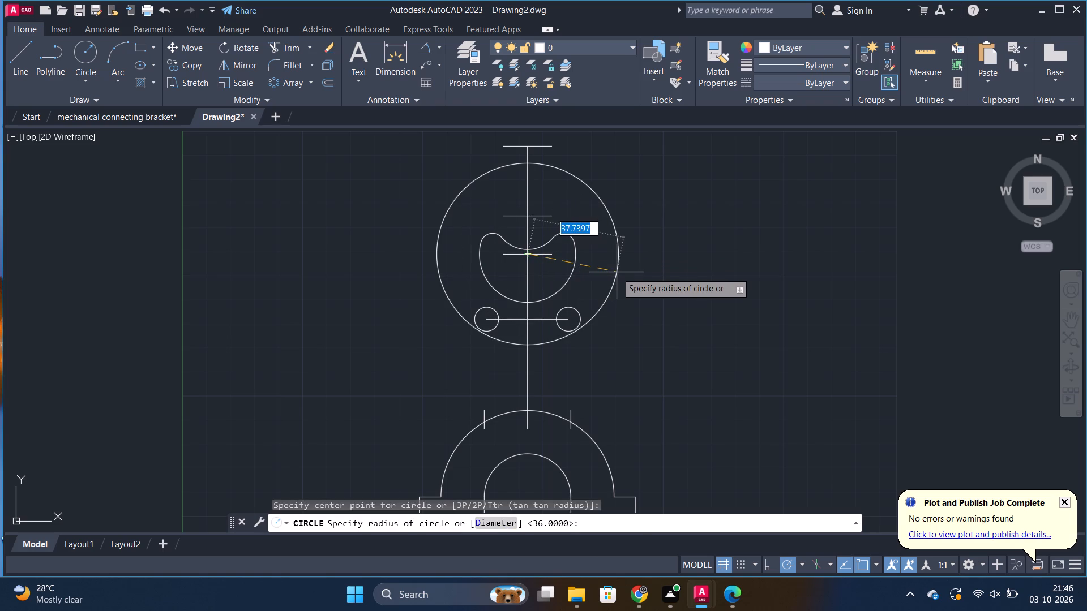
type("36")
key("Return")
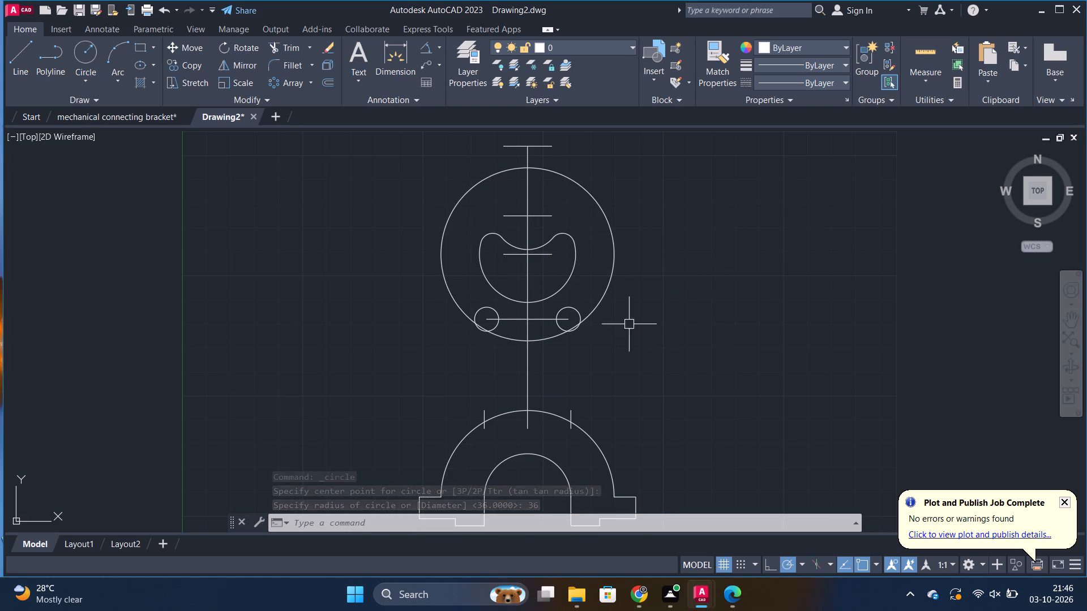
key("Escape")
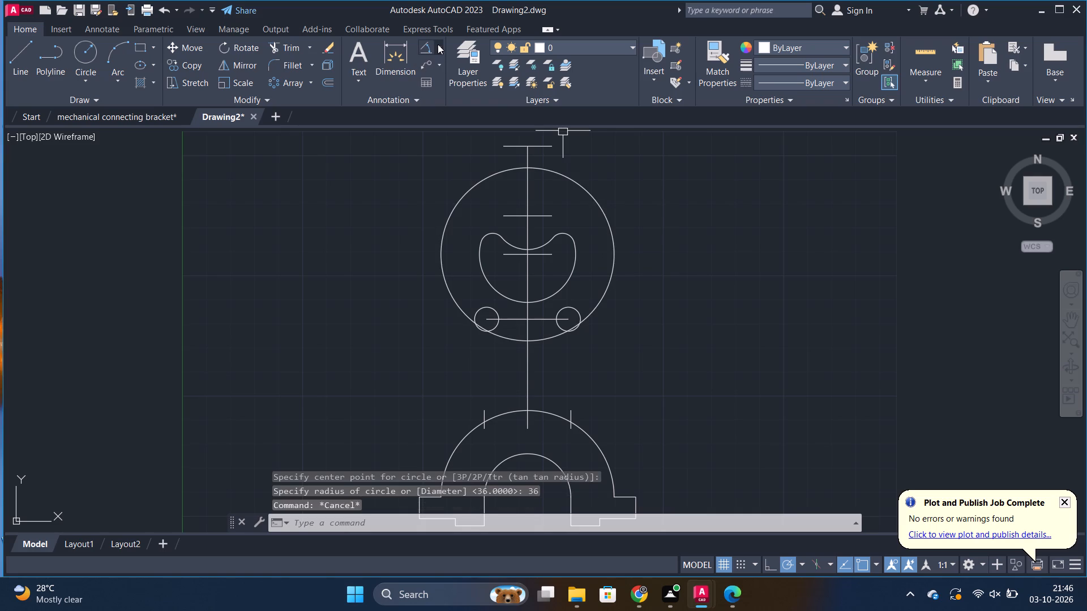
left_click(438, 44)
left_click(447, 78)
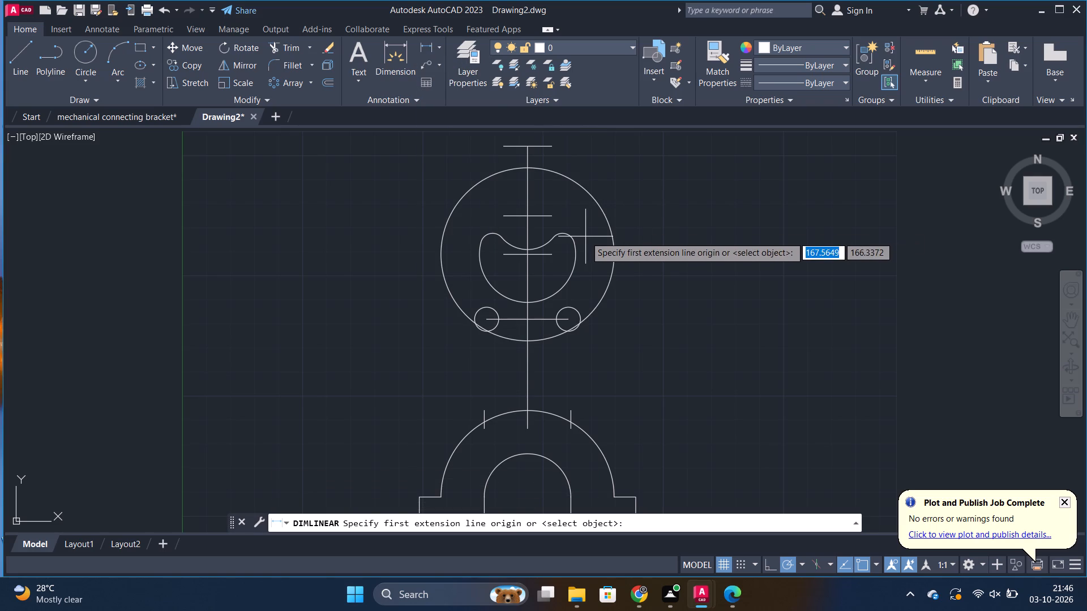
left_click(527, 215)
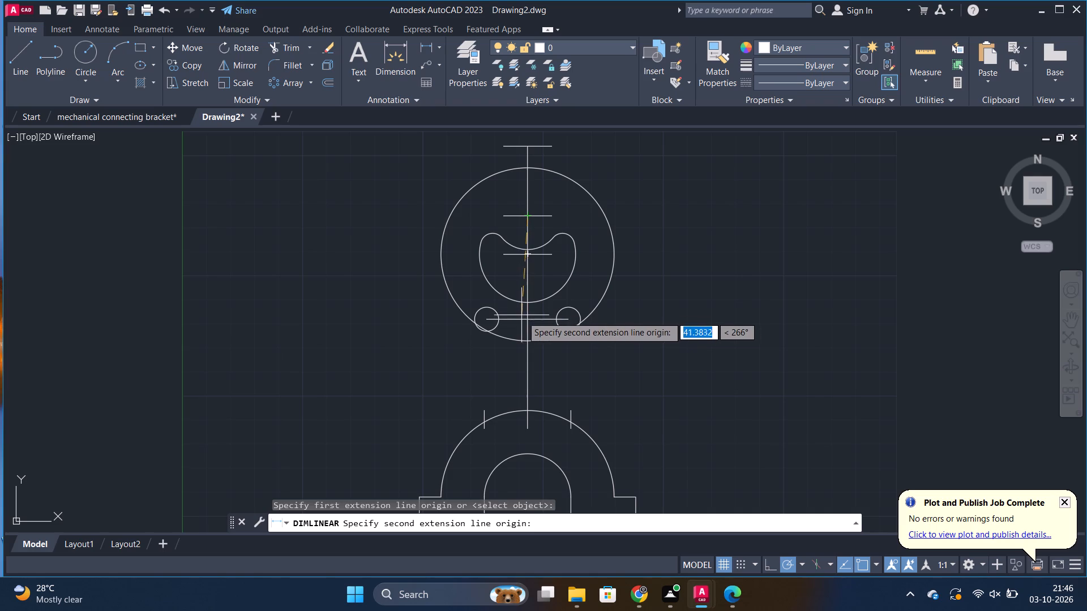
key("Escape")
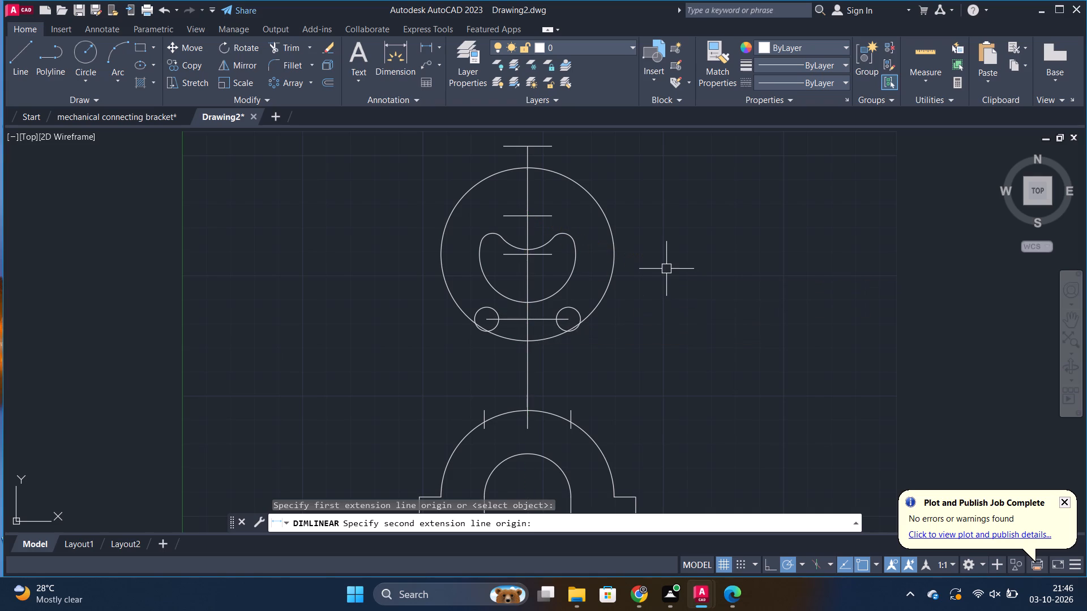
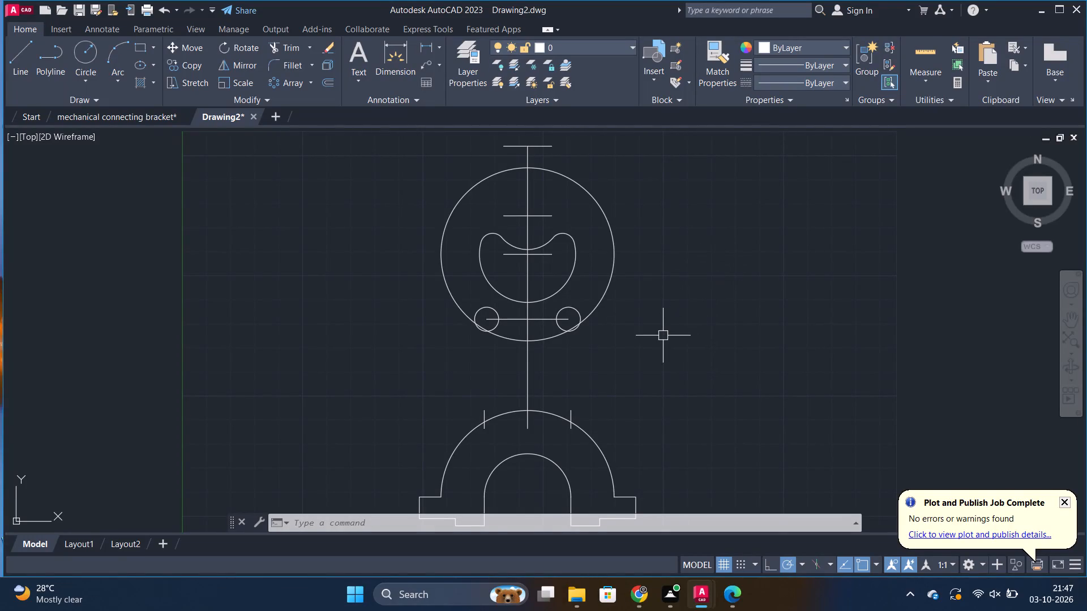
Offset the horizontal line joining the two small circles downward by 17.
scroll(661, 291, "down", 1)
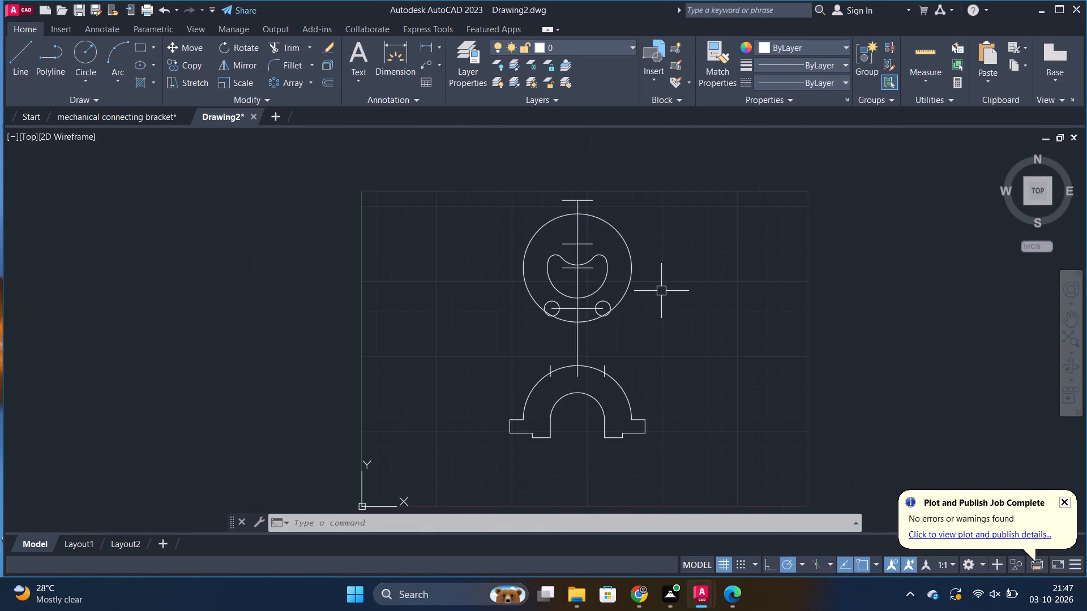
scroll(661, 291, "up", 1)
middle_click_drag(654, 295, 598, 258)
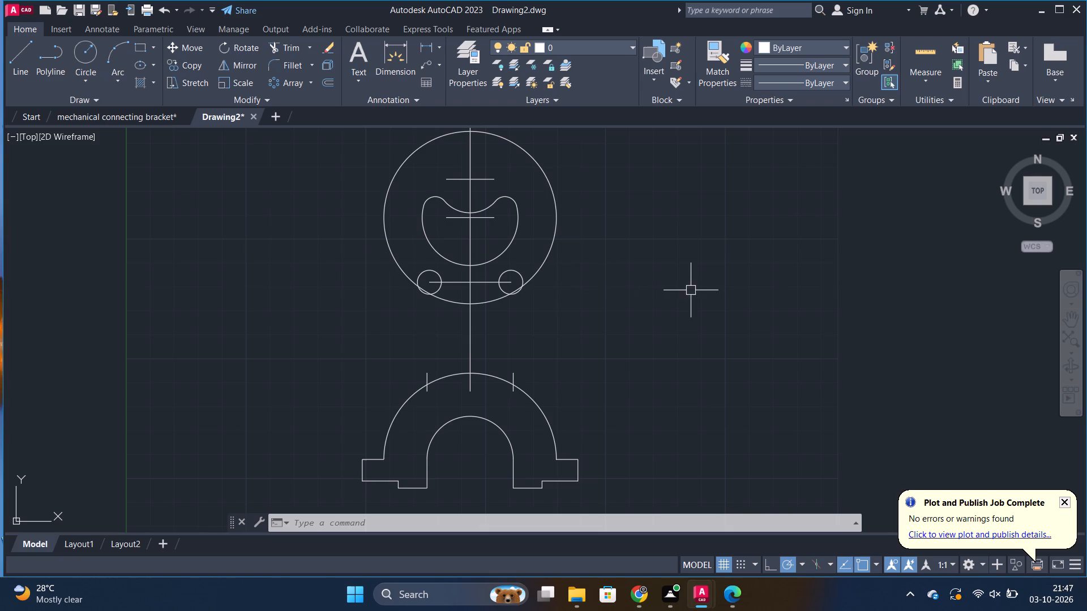
key("Escape")
left_click(488, 281)
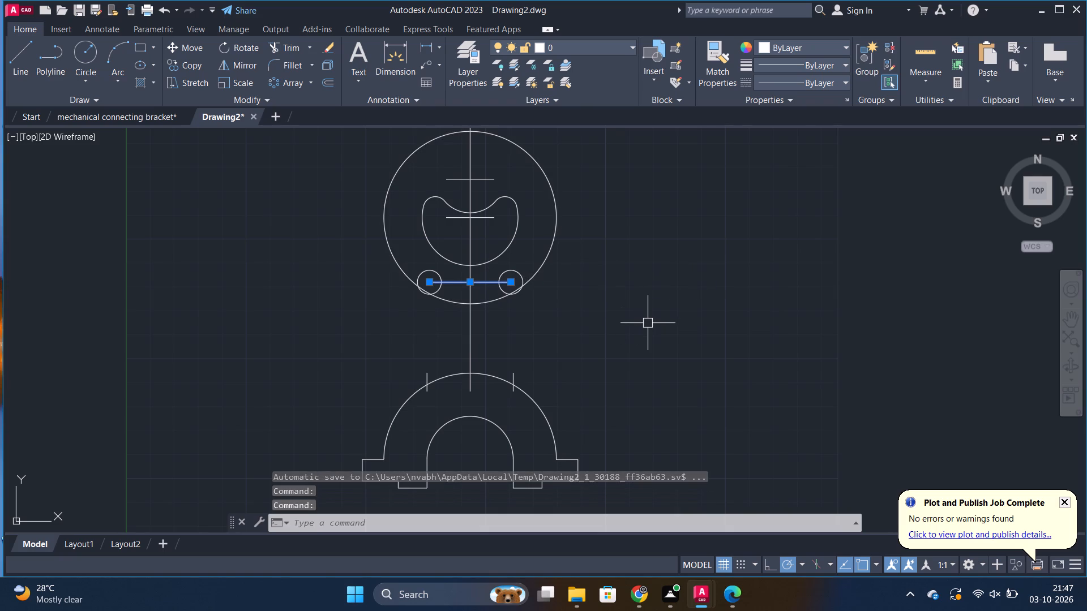
key("o")
key("Return")
key("Return")
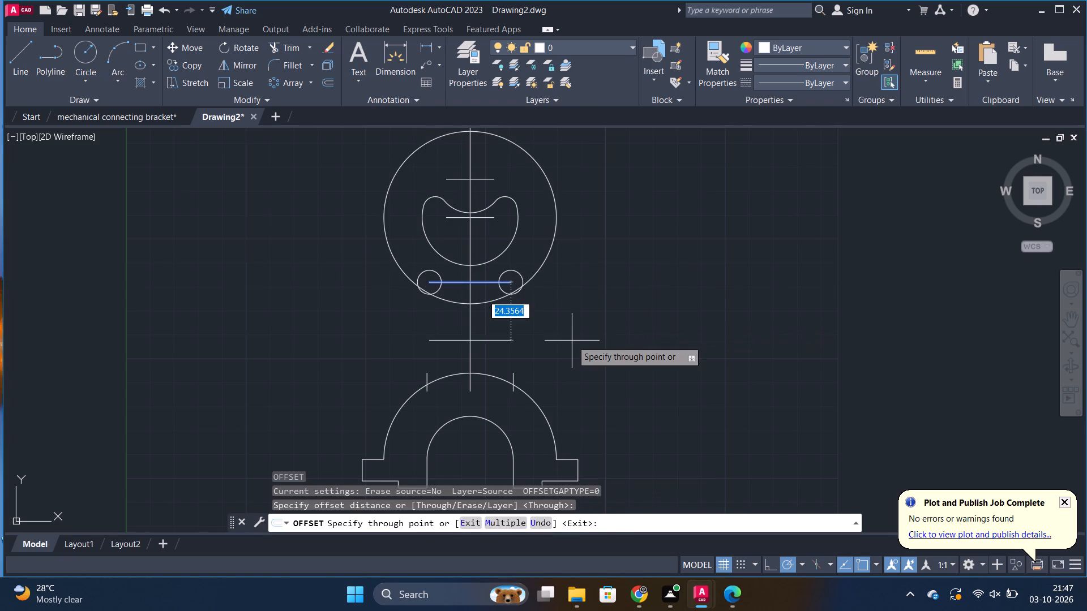
scroll(572, 341, "up", 1)
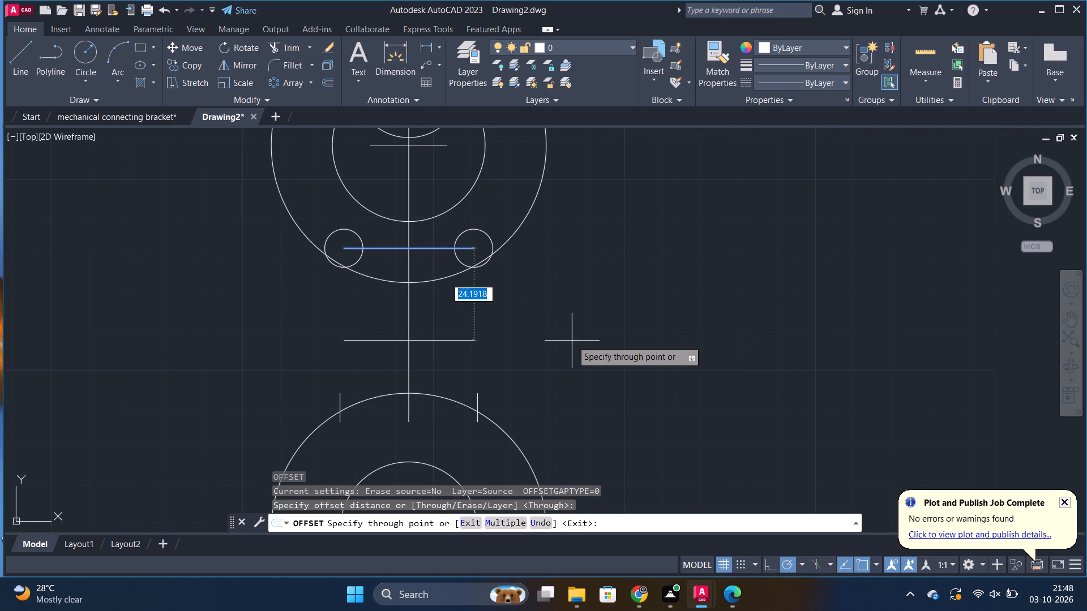
type("17")
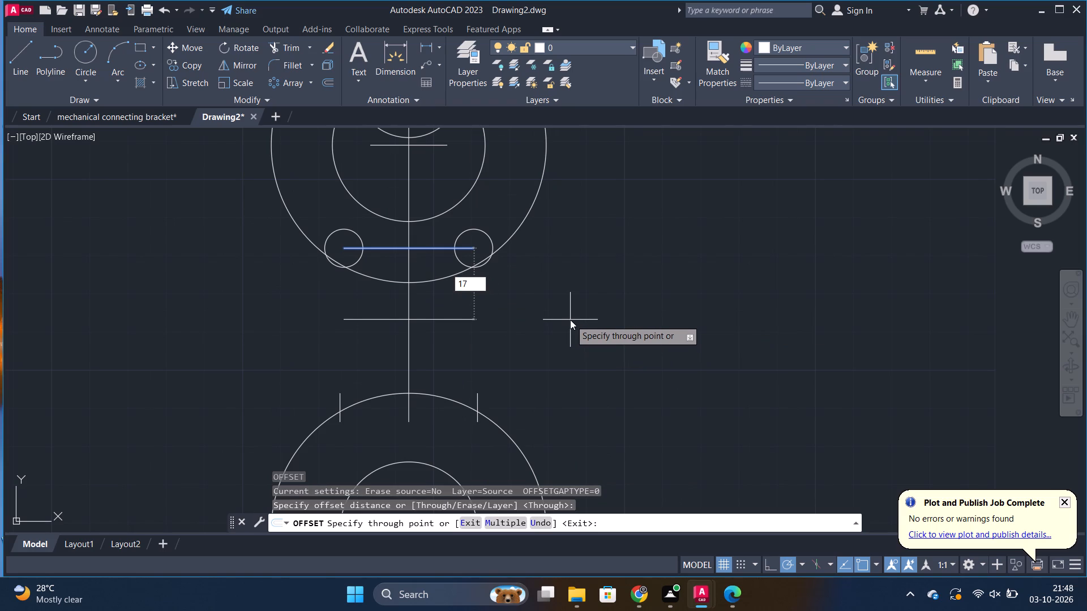
key("Return")
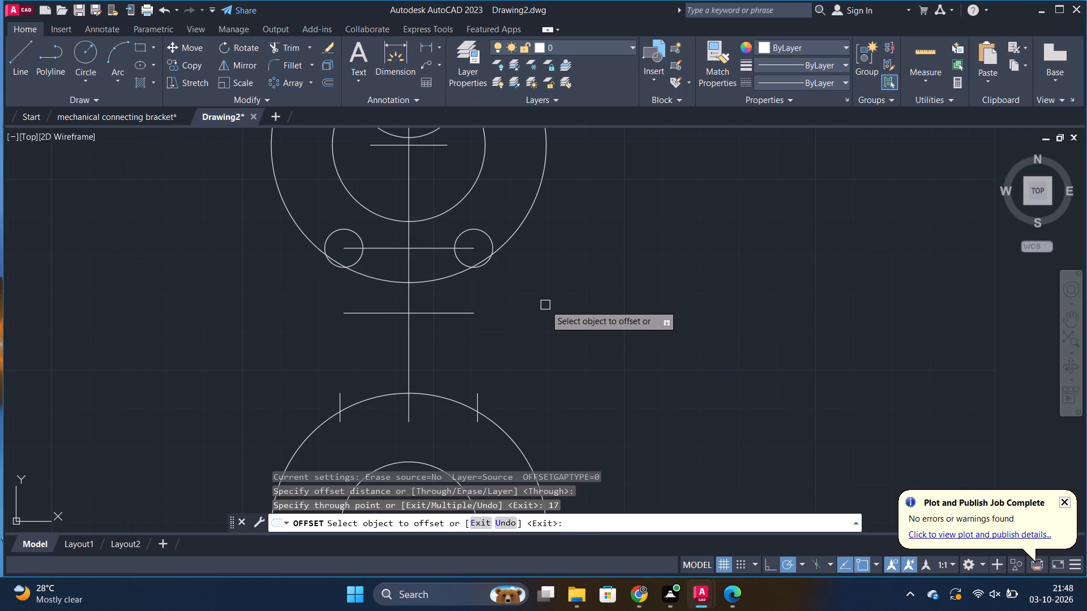
Offset the horizontal line joining the two small circles downward by 38, to the top of the half-ring.
key("o")
key("Return")
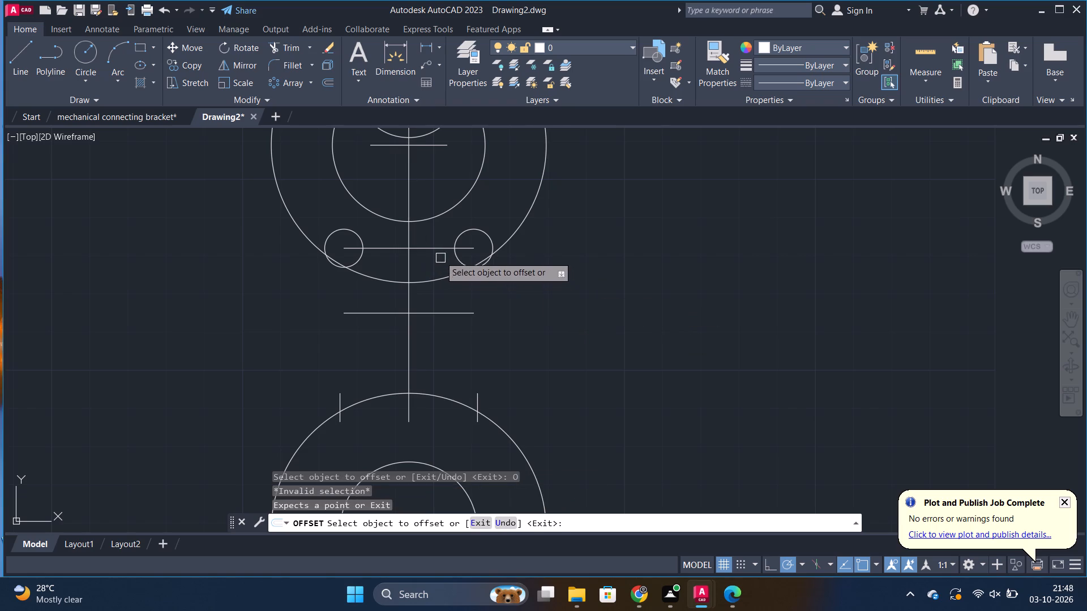
left_click(440, 250)
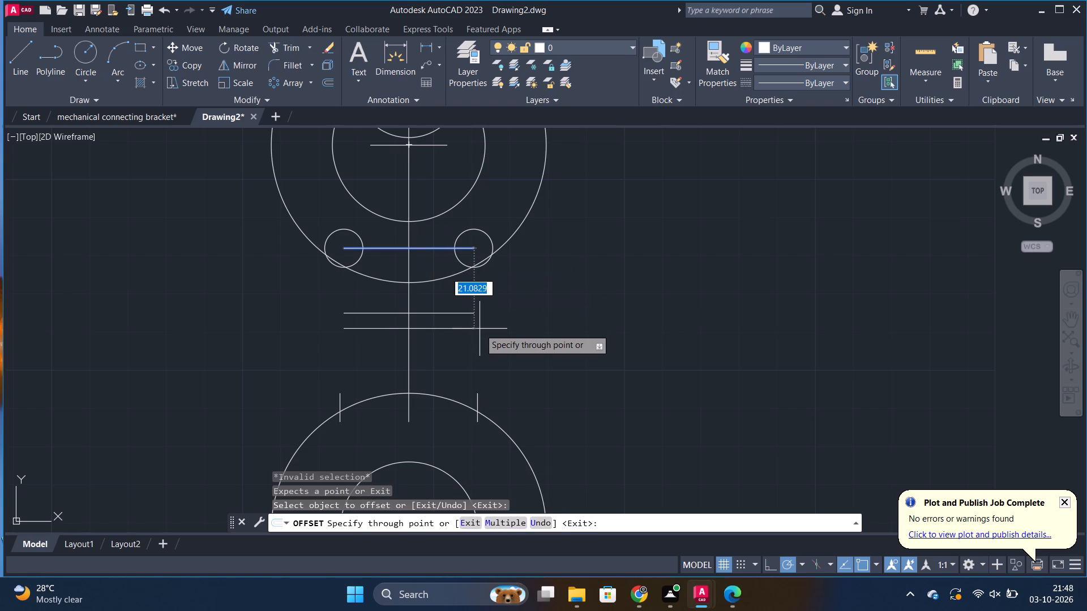
type("38")
key("Return")
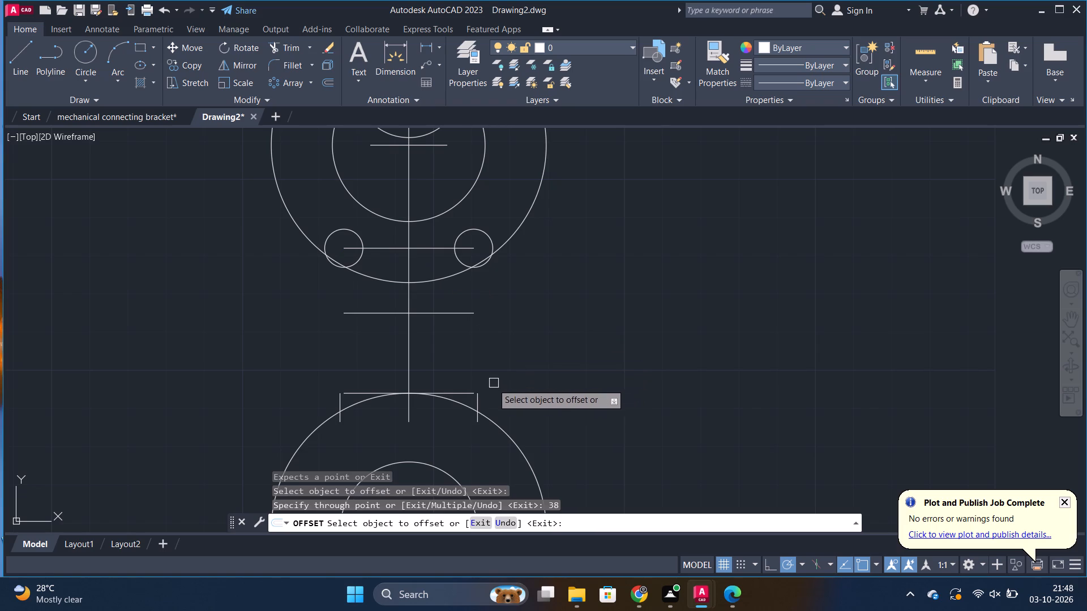
key("Escape")
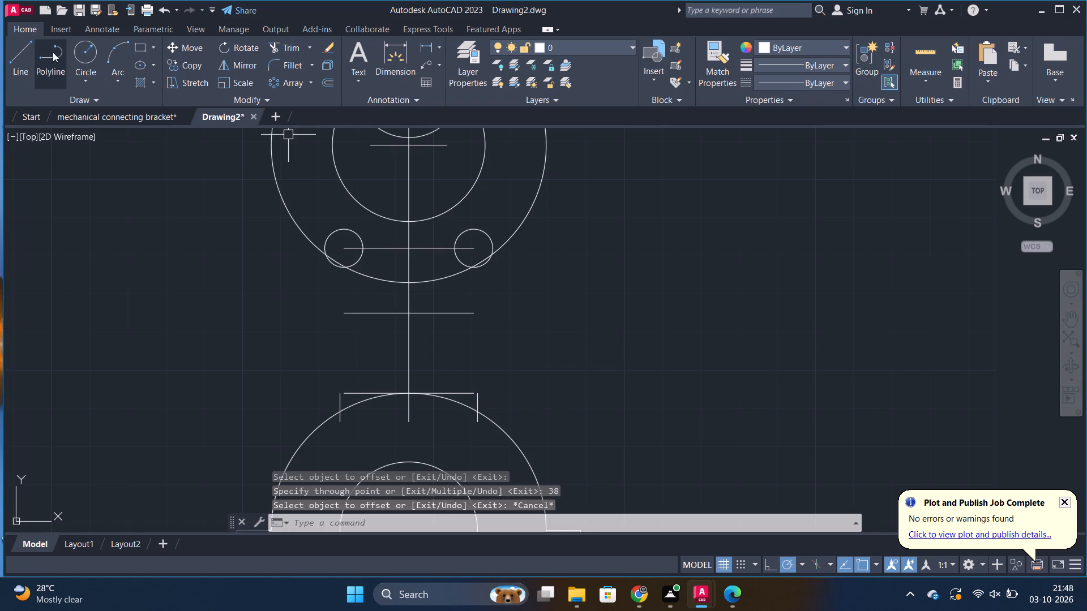
Draw a circle centred where the vertical centreline meets the lowest offset line at the top of the half-ring.
left_click(84, 52)
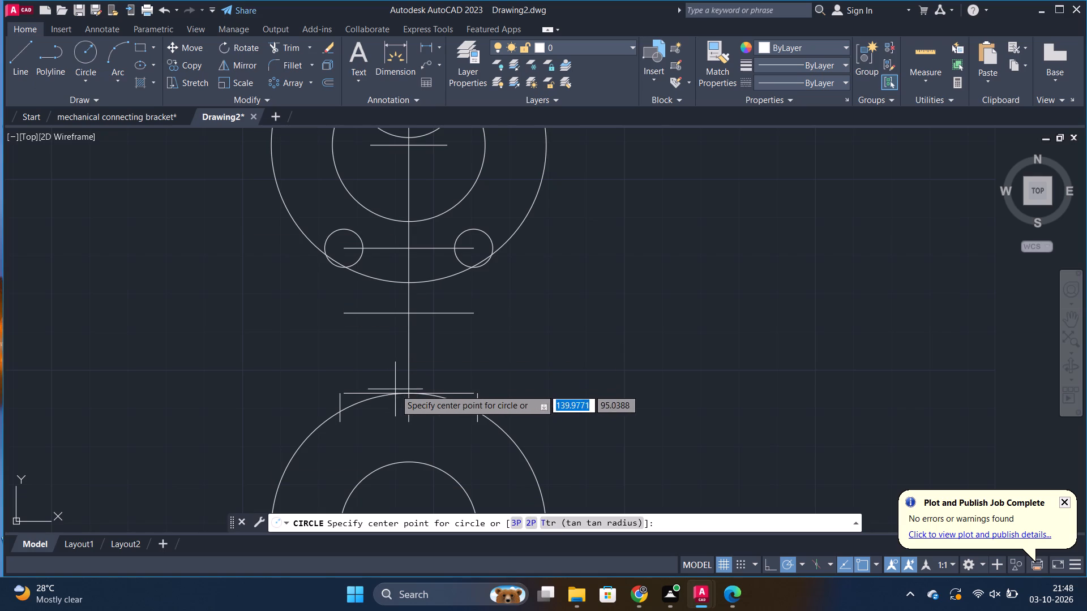
left_click(406, 394)
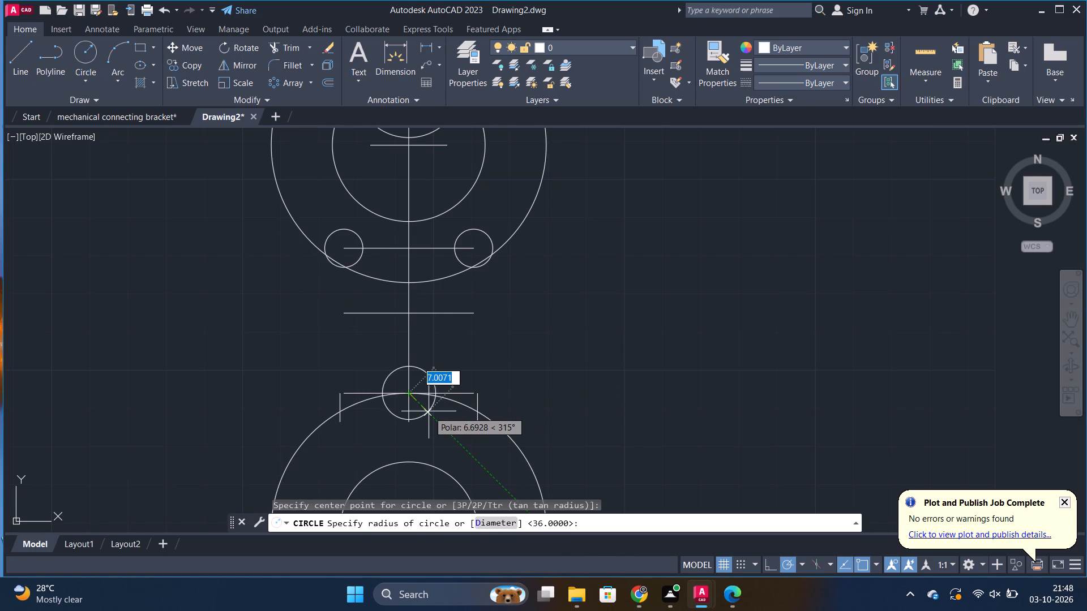
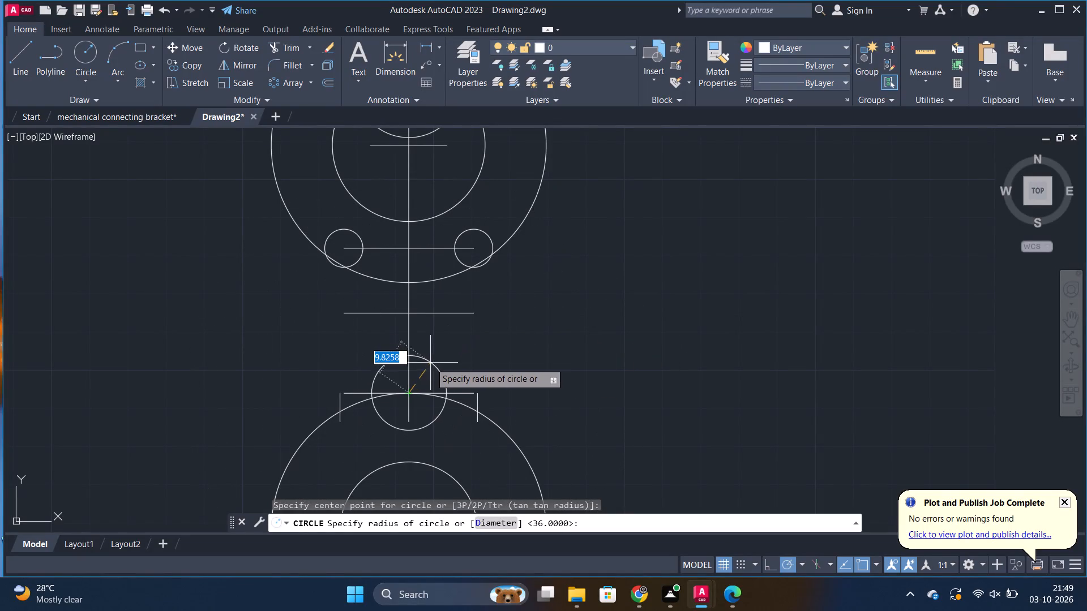
Give the circle centred at the top of the half-ring a radius of 10.
scroll(427, 328, "down", 1)
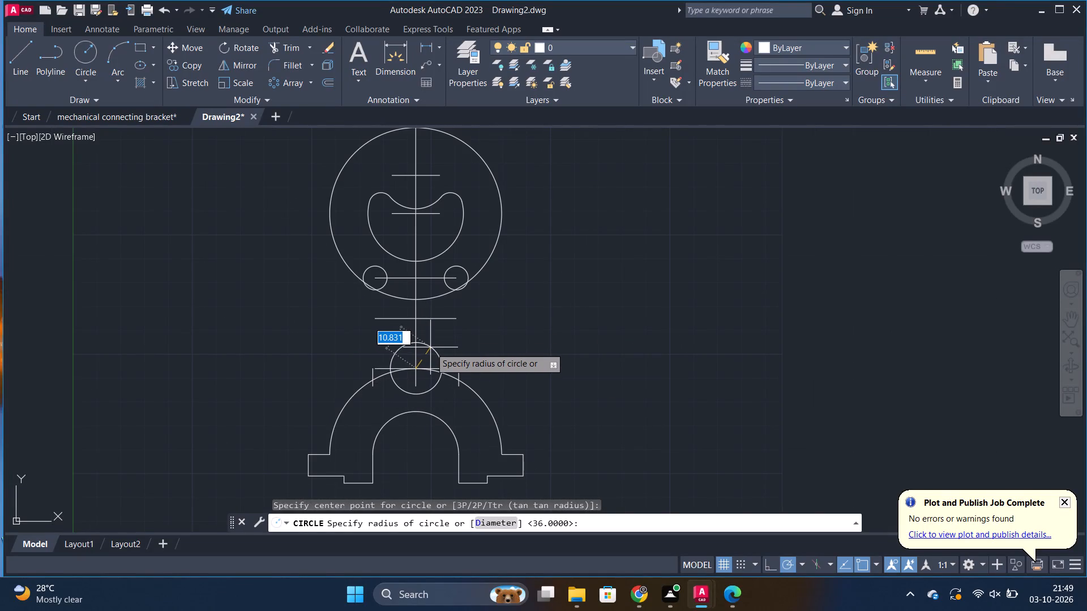
scroll(430, 347, "down", 1)
scroll(430, 347, "up", 1)
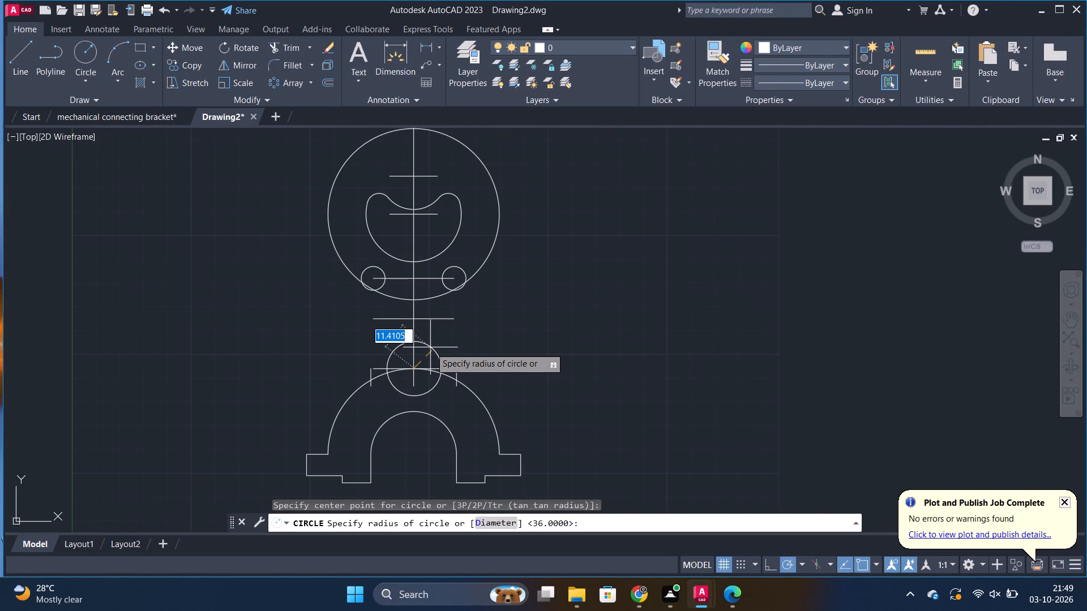
type("10")
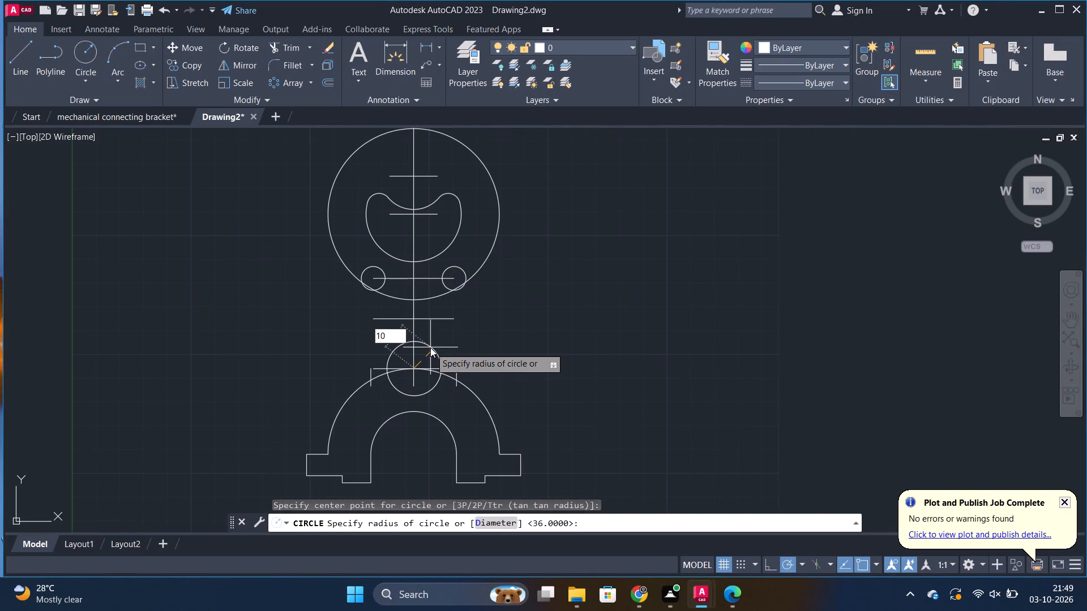
key("Return")
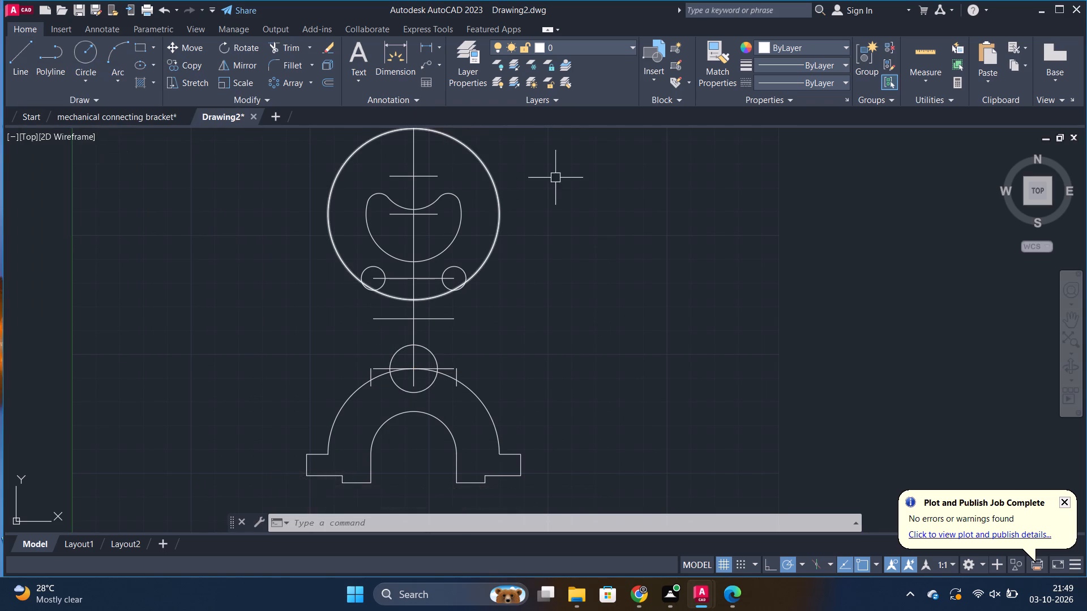
key("Escape")
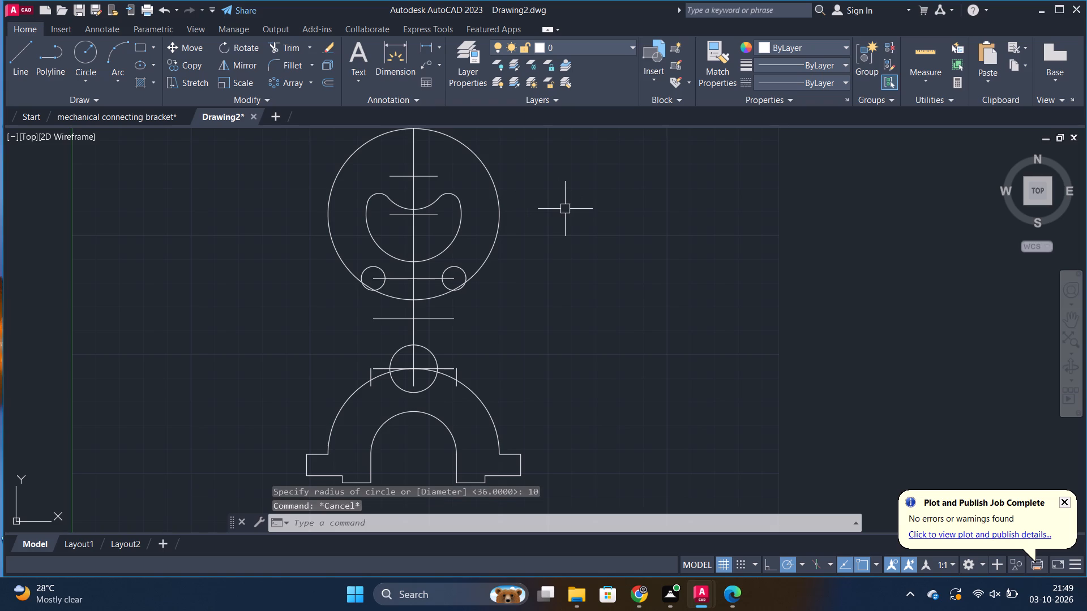
Draw a line tangent to the right side of the radius 36 circle, ending where the right short vertical line crosses the half-ring's outer arc.
key("l")
key("Return")
type("TAN")
key("Return")
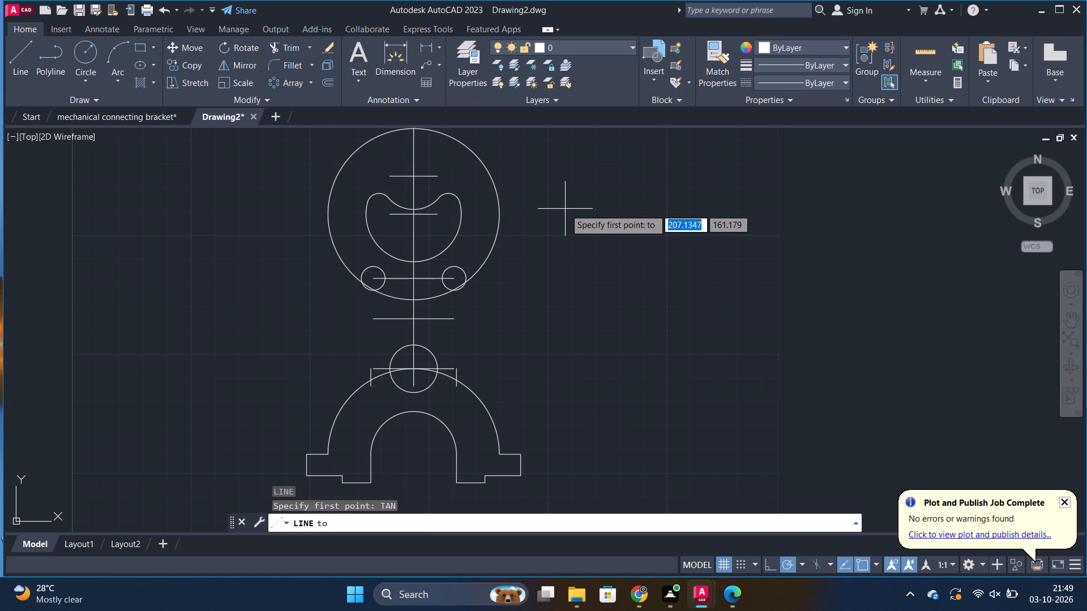
left_click(502, 217)
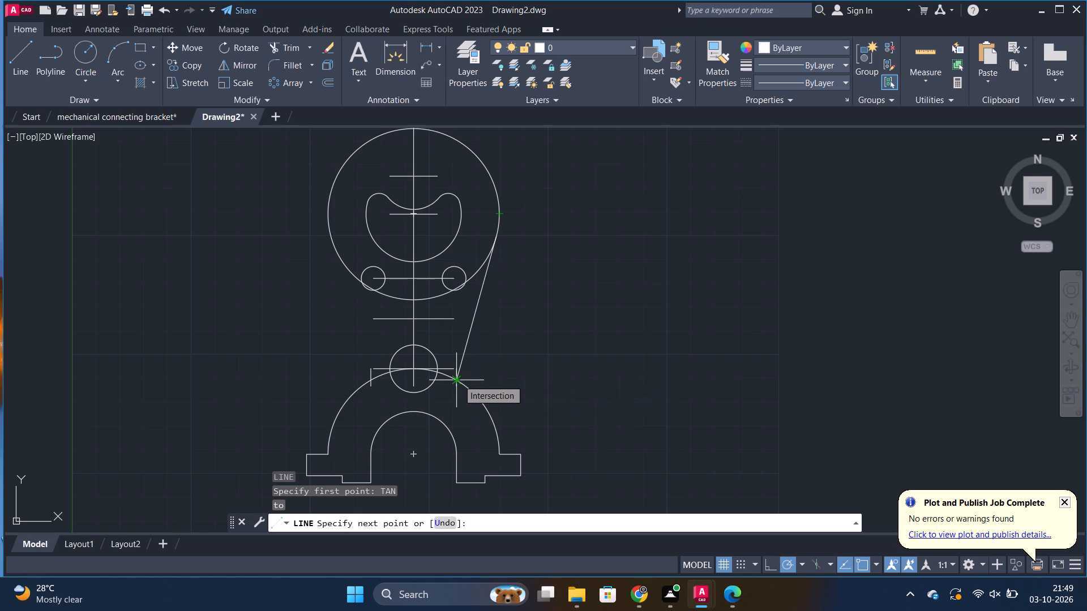
scroll(458, 380, "up", 4)
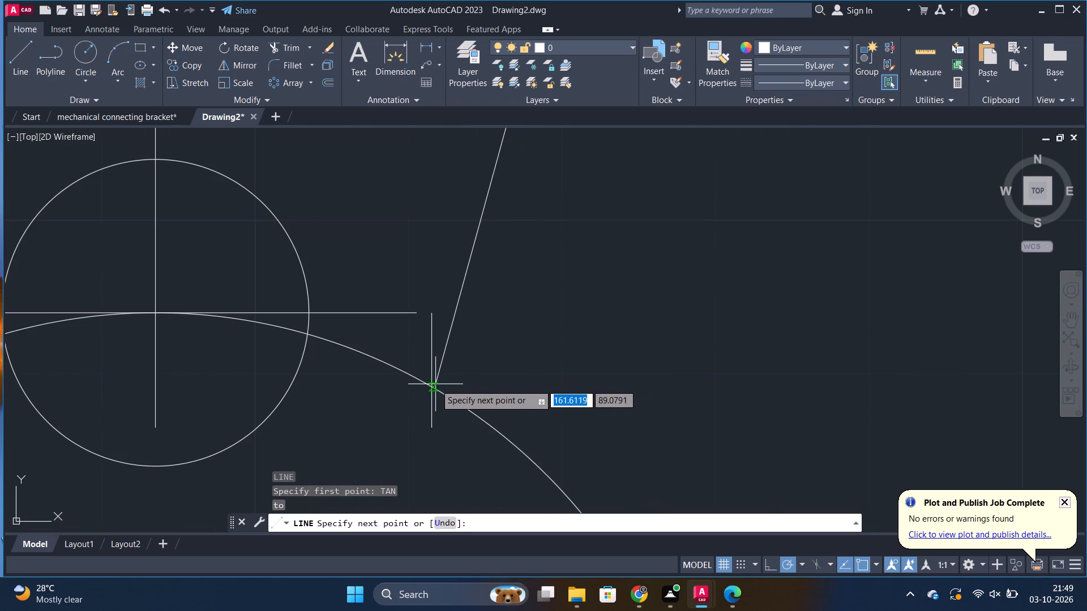
left_click(430, 386)
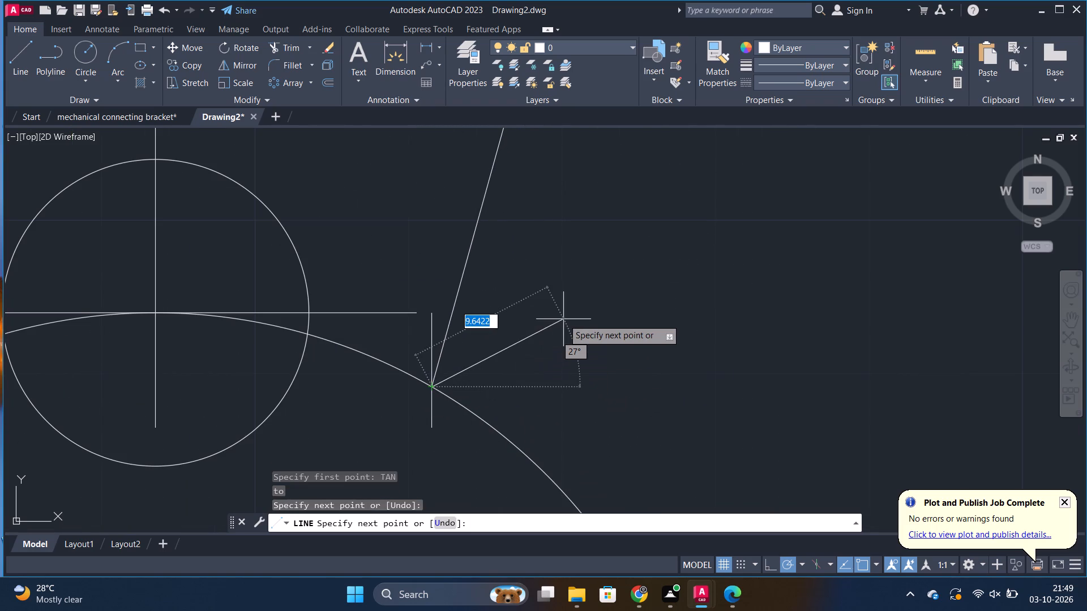
key("Escape")
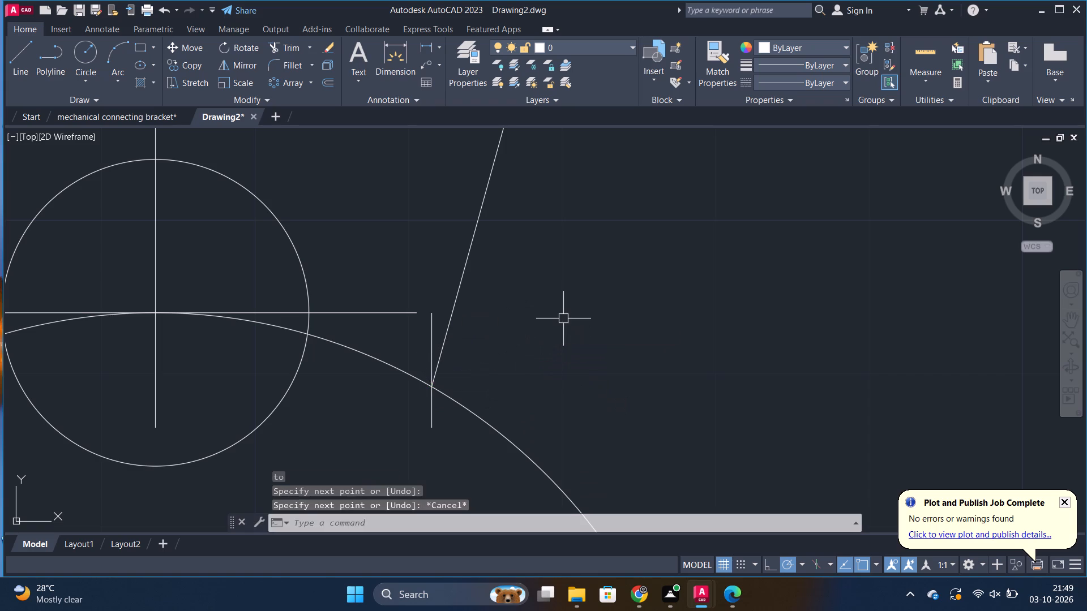
Draw a line tangent to the left side of the radius 36 circle, ending where the left short vertical line crosses the half-ring's outer arc.
scroll(532, 347, "down", 3)
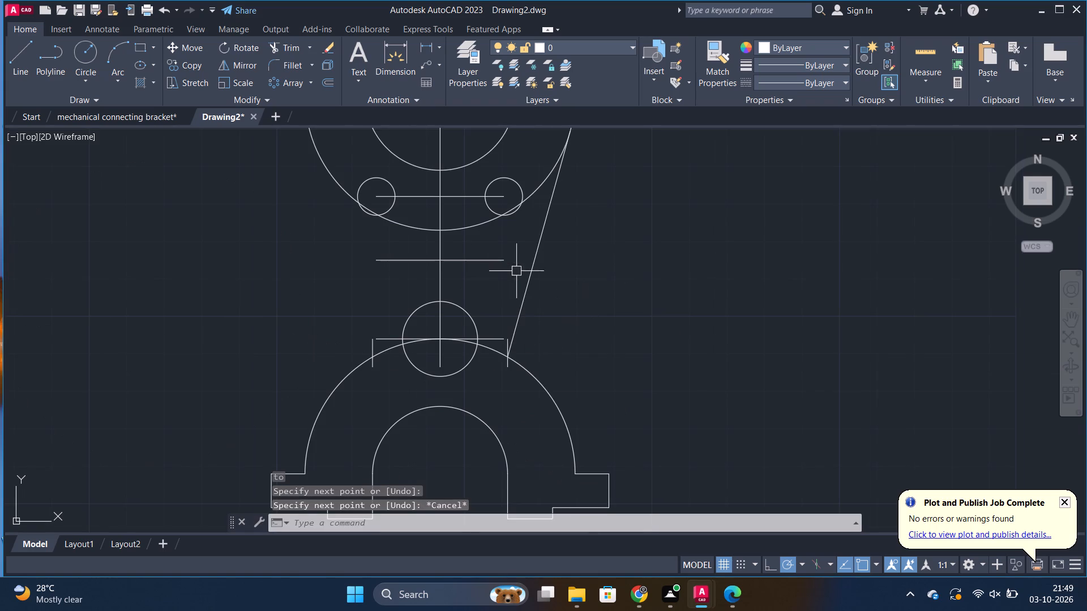
key("l")
key("Return")
type("TAN")
key("Return")
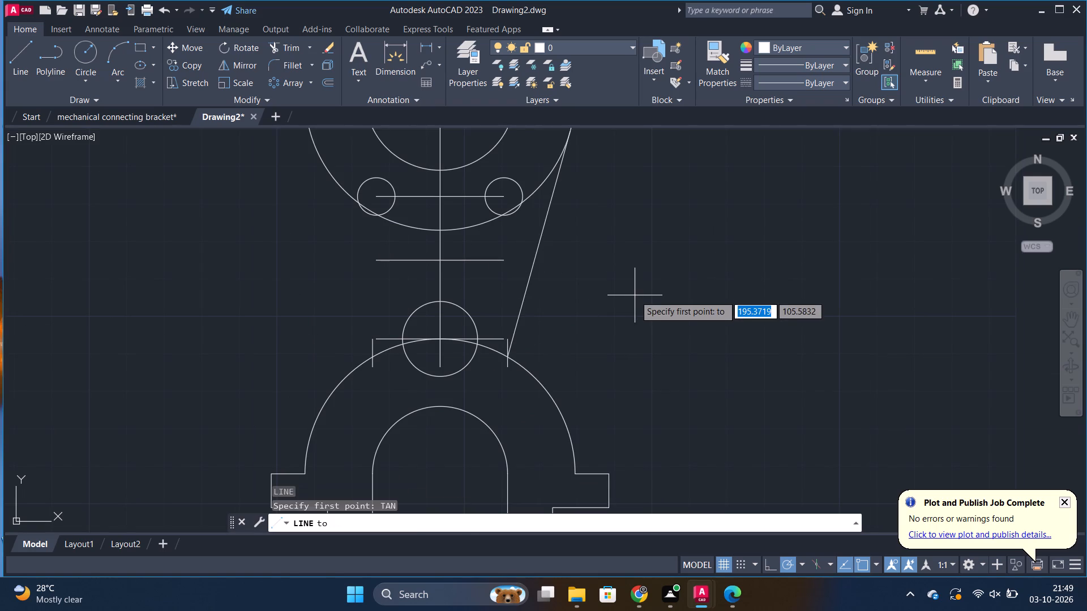
scroll(639, 284, "down", 3)
scroll(560, 238, "up", 2)
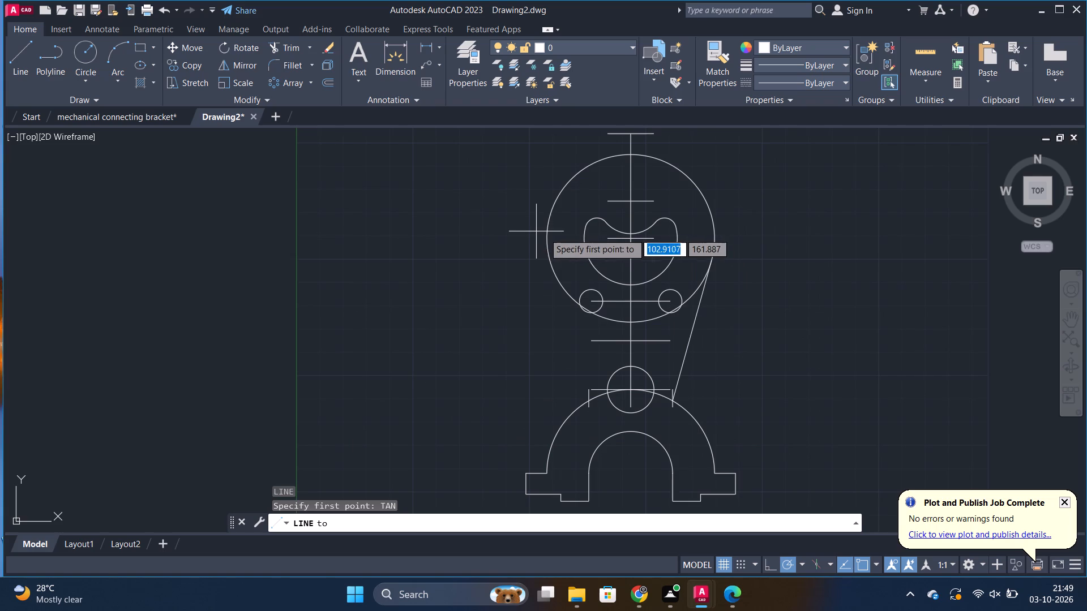
left_click(547, 240)
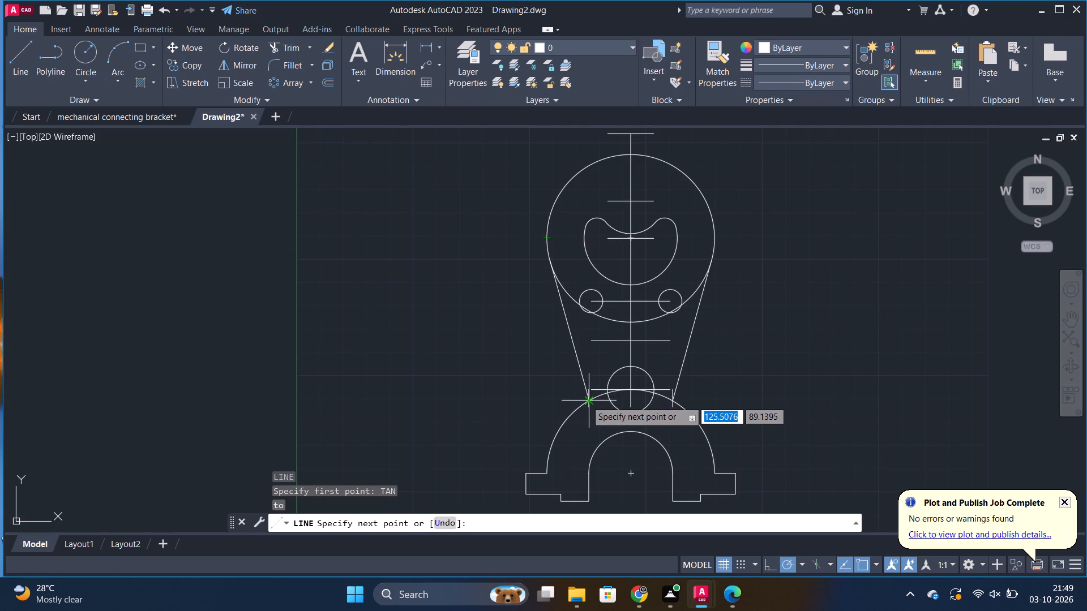
left_click(586, 401)
key("Escape")
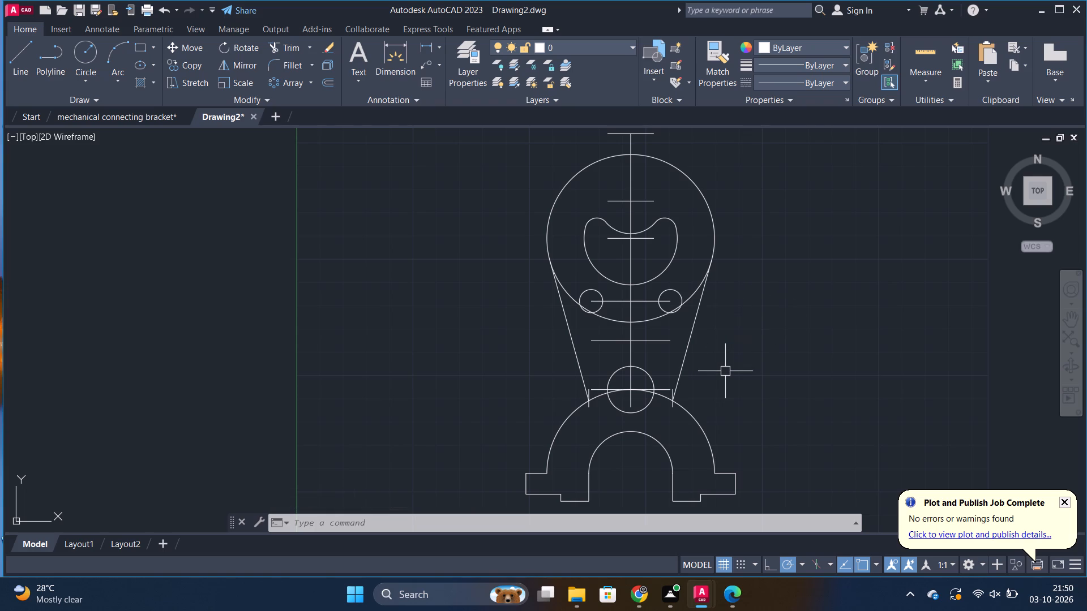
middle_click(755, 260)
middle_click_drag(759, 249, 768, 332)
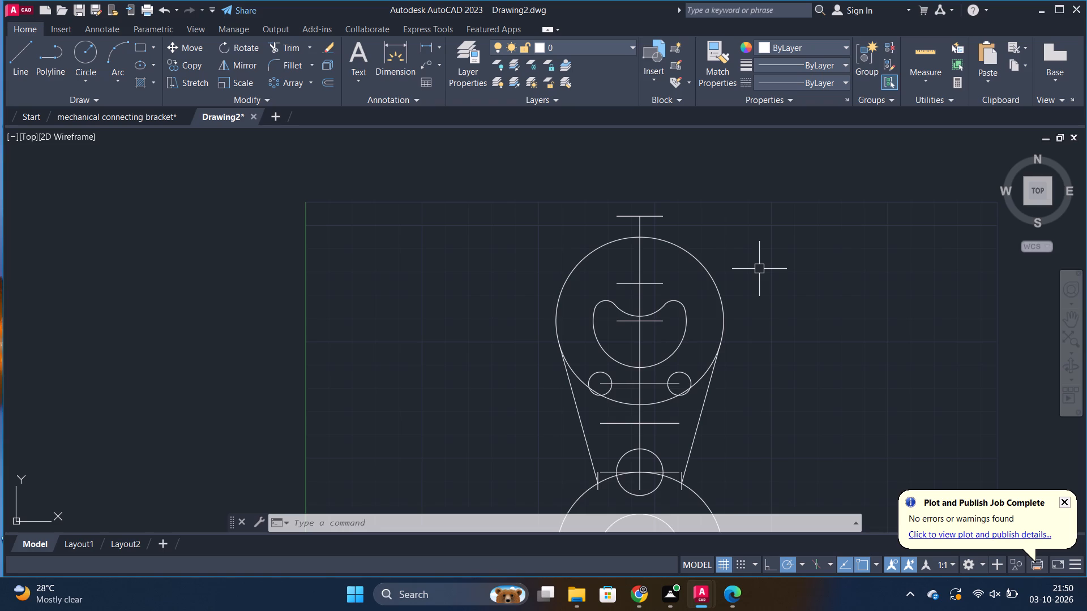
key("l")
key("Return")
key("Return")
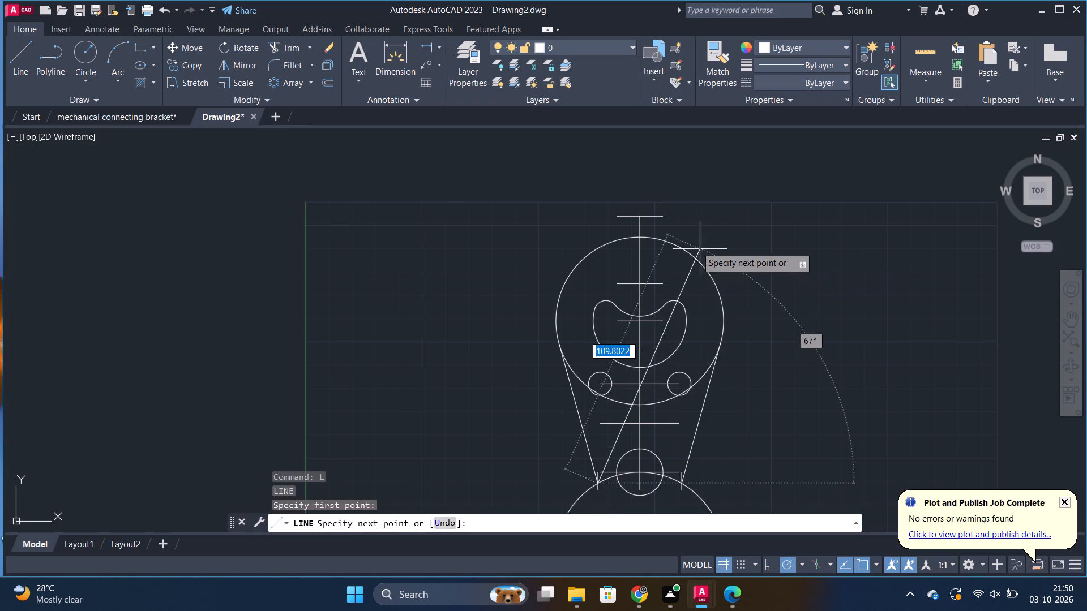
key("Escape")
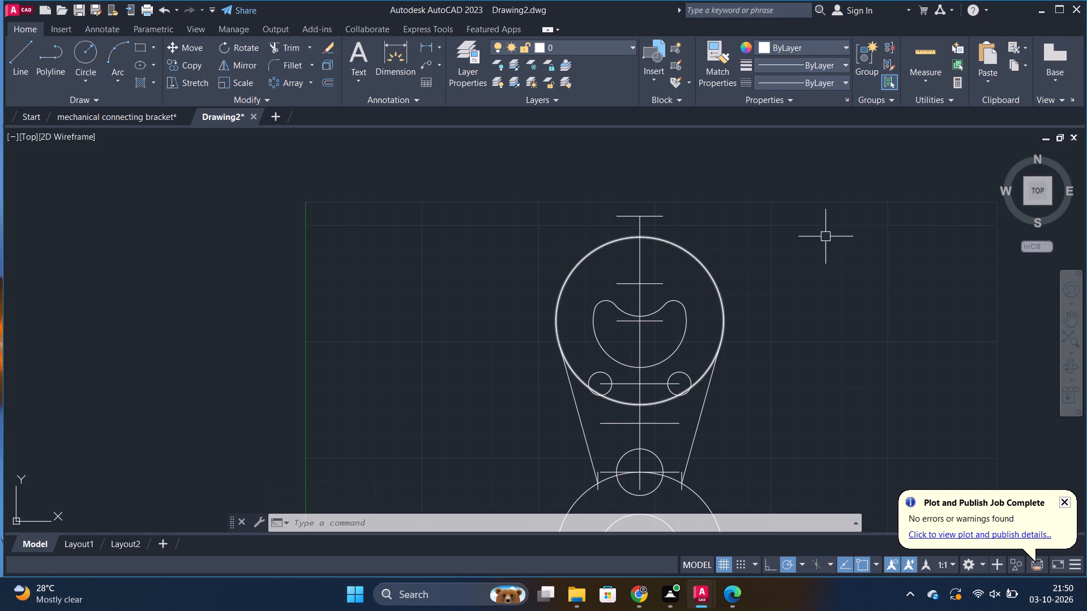
Draw a vertical line from the left end of the topmost horizontal line down to just inside the radius 36 circle.
key("l")
key("Return")
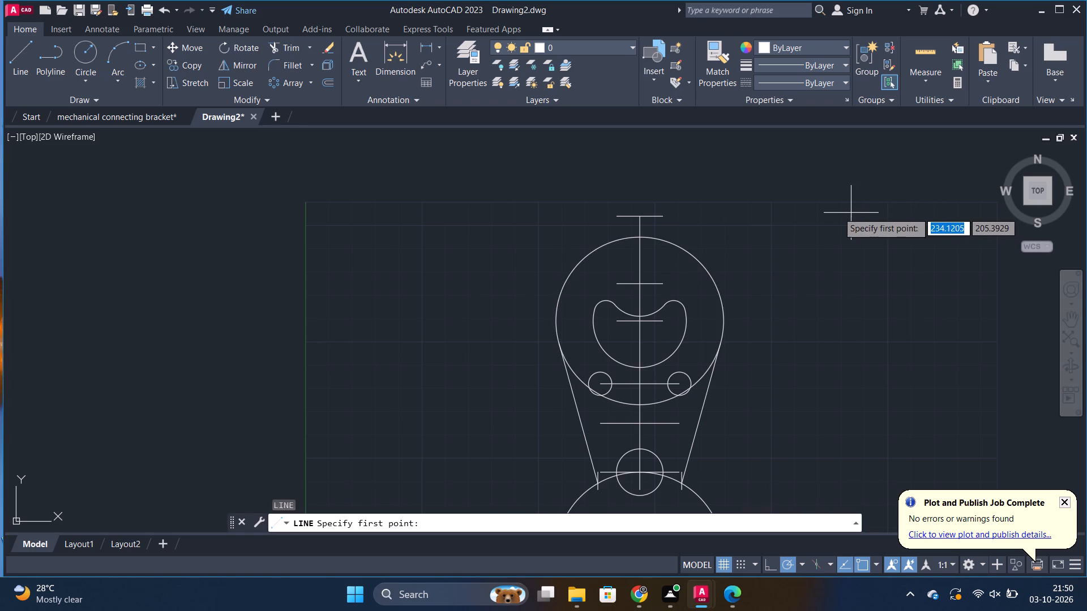
left_click(617, 217)
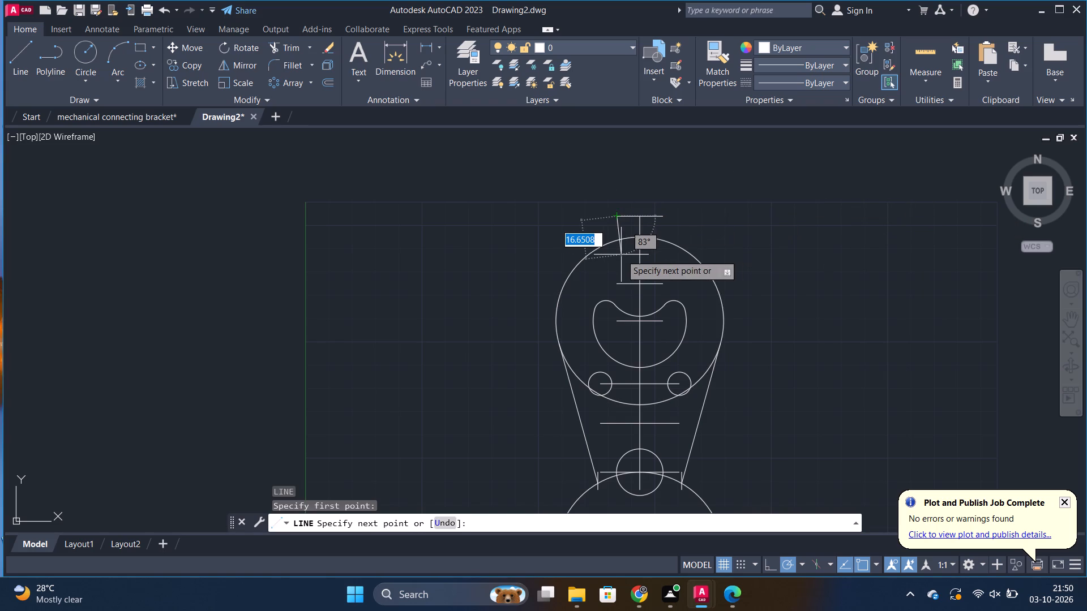
scroll(619, 248, "up", 3)
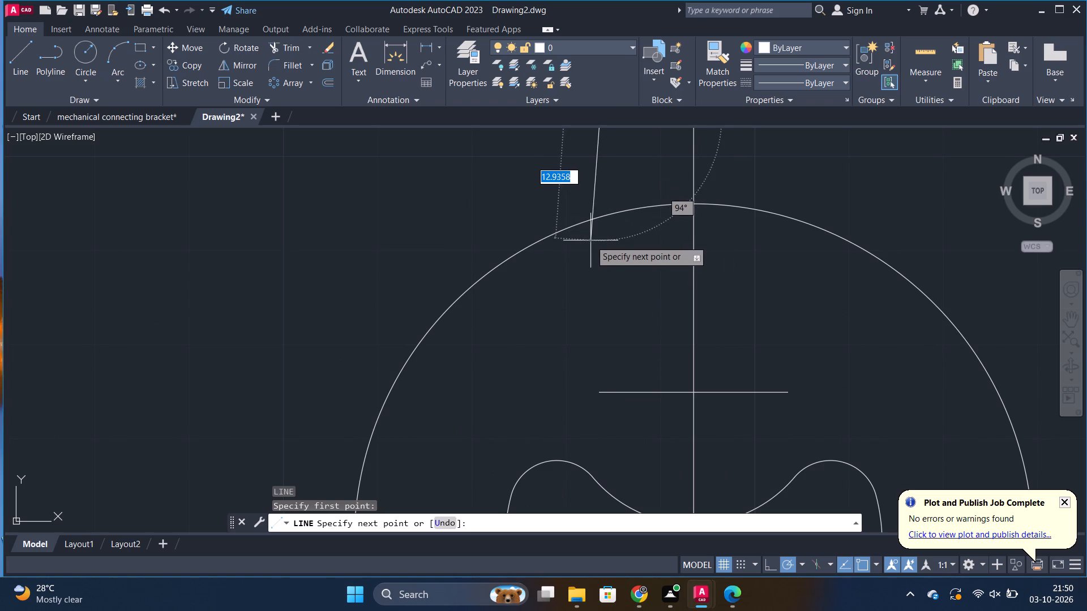
left_click(600, 255)
key("grave")
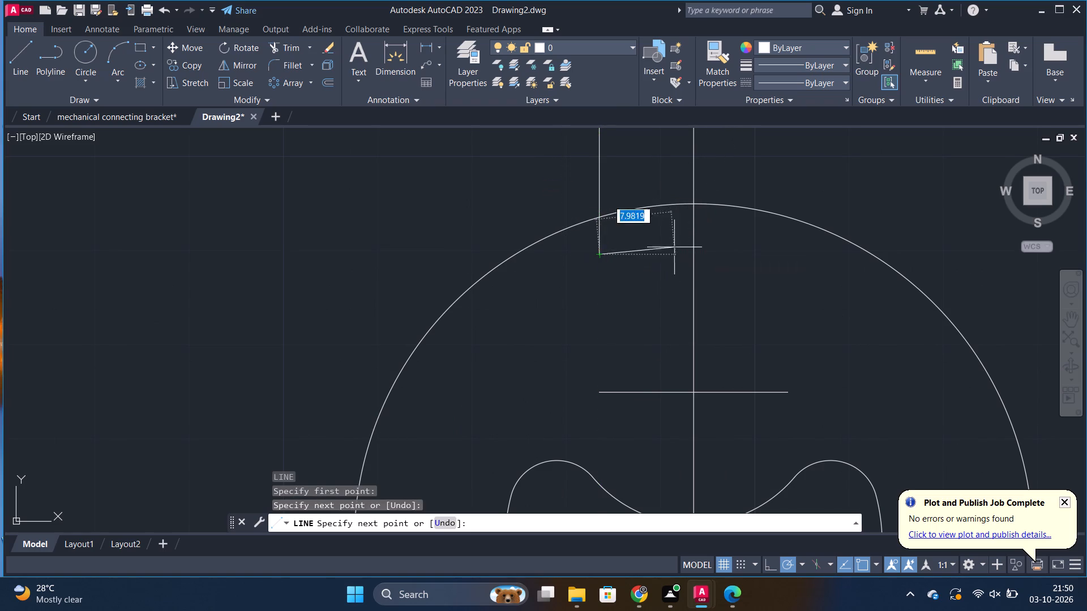
scroll(663, 253, "down", 2)
key("Escape")
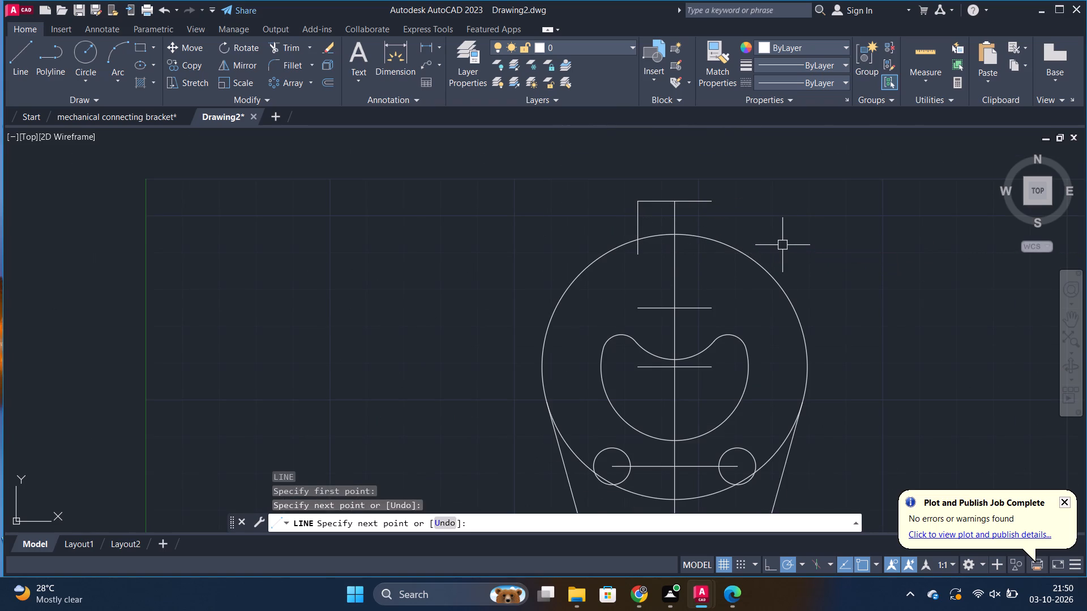
Draw a vertical line from the right end of the topmost horizontal line down to just inside the radius 36 circle.
key("l")
key("Return")
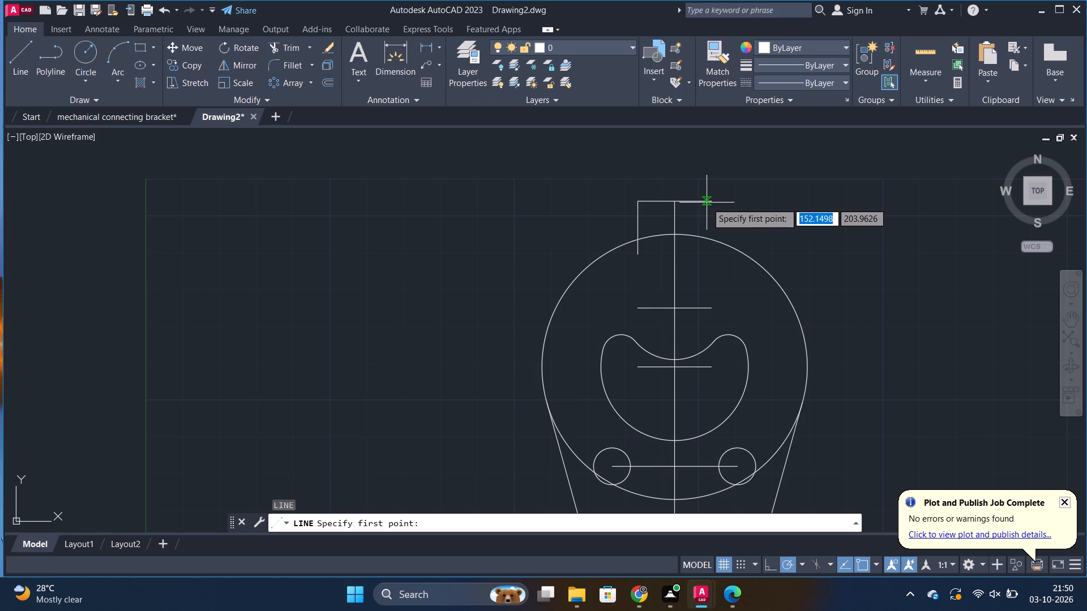
left_click(710, 201)
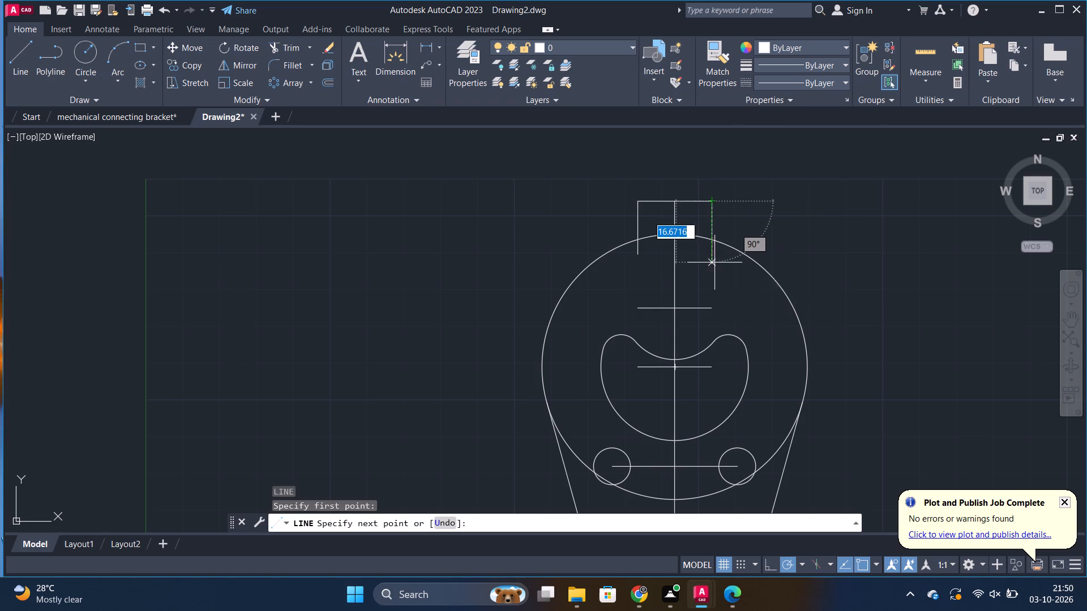
left_click(711, 259)
key("Escape")
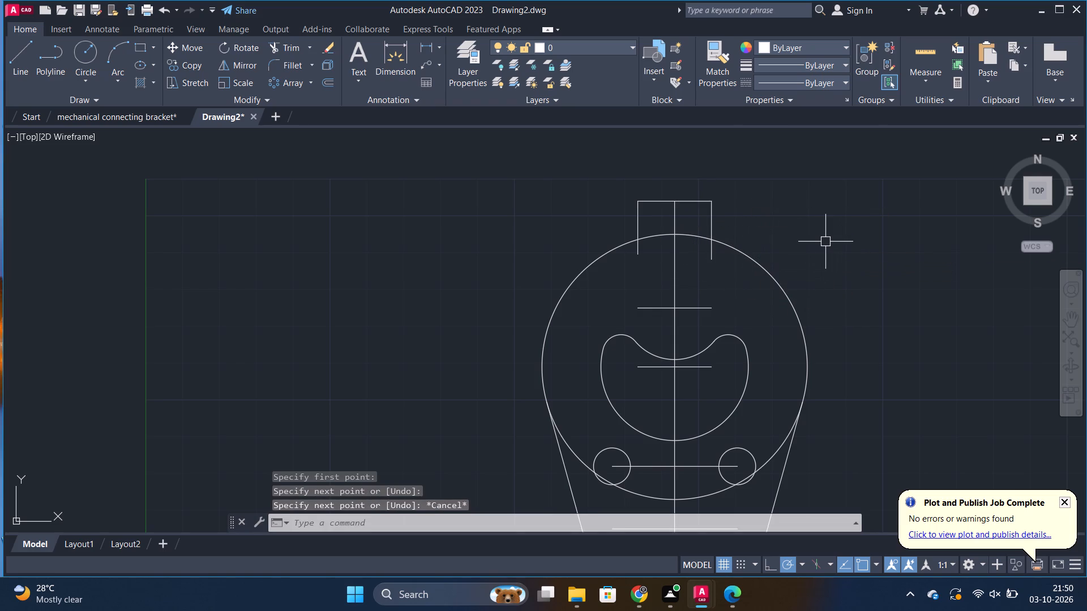
Trim the two vertical tab lines inside the radius 36 circle and the circle's arc between them.
type("TR")
key("Return")
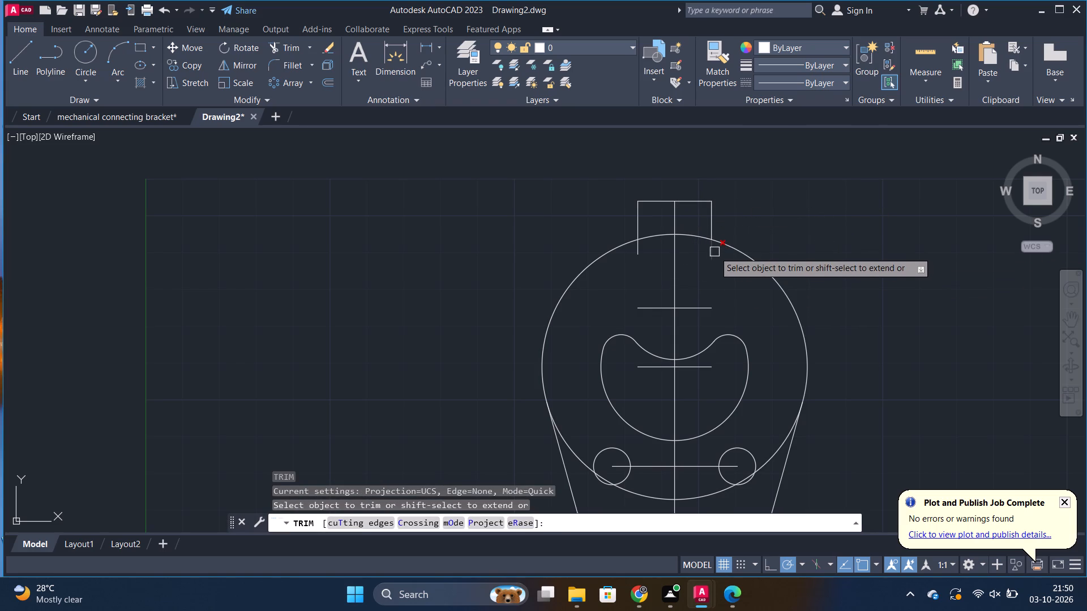
left_click(714, 252)
left_click(700, 238)
left_click(661, 233)
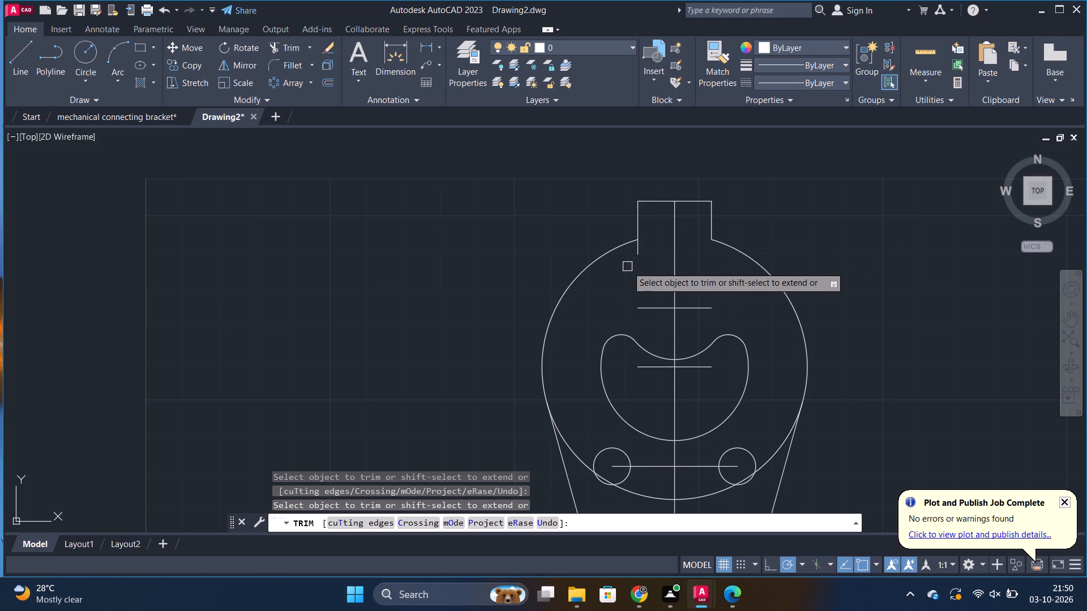
left_click(641, 252)
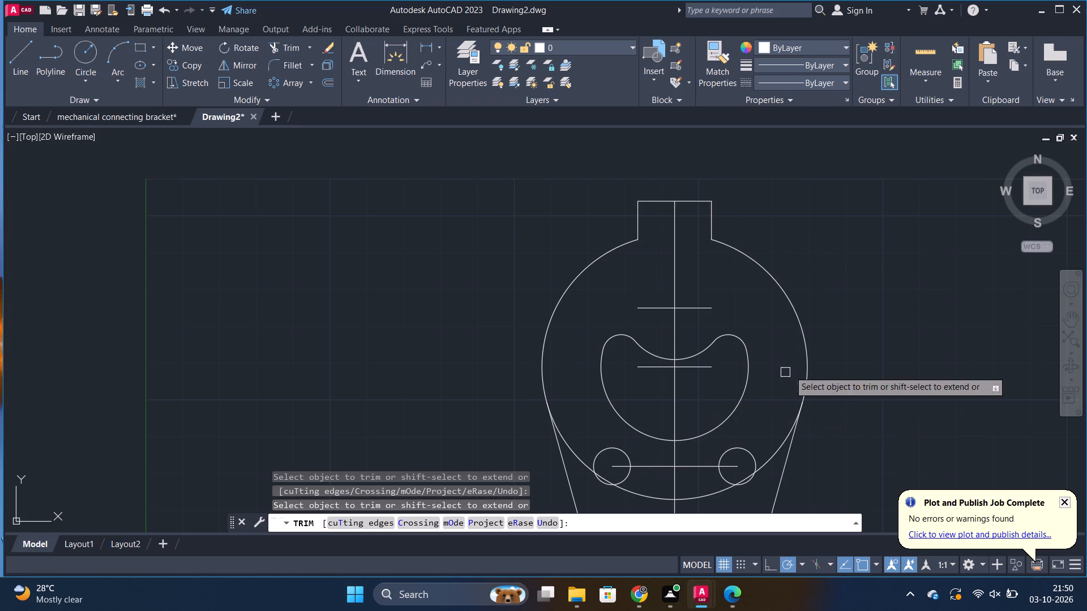
Remove the radius 36 circle's lower arc between the two tangent lines by trimming both outer portions and erasing the remaining piece.
middle_click_drag(853, 357, 852, 264)
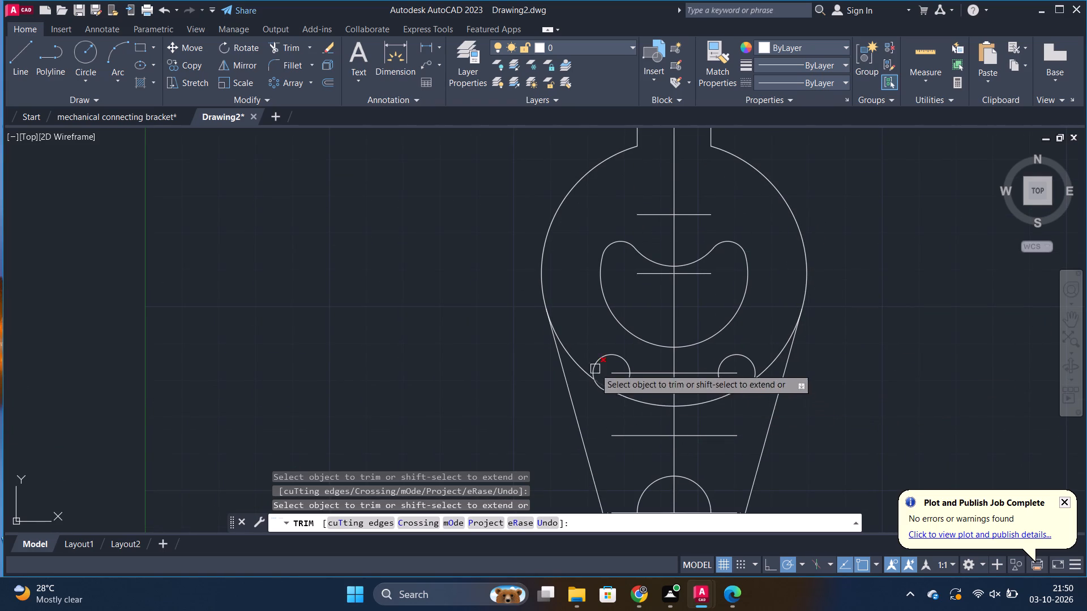
left_click(571, 351)
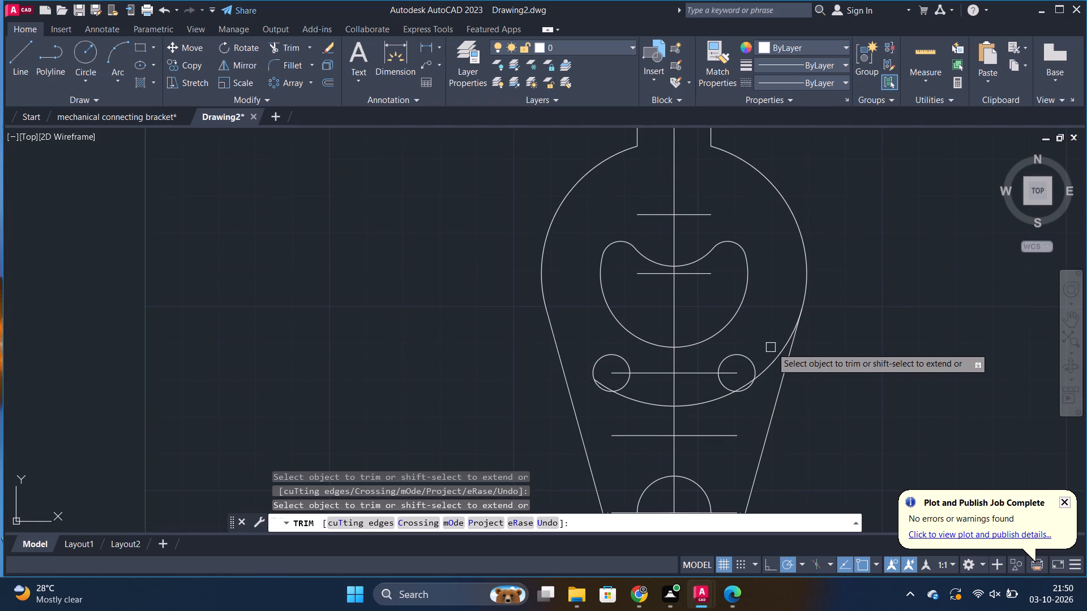
left_click(781, 348)
key("Escape")
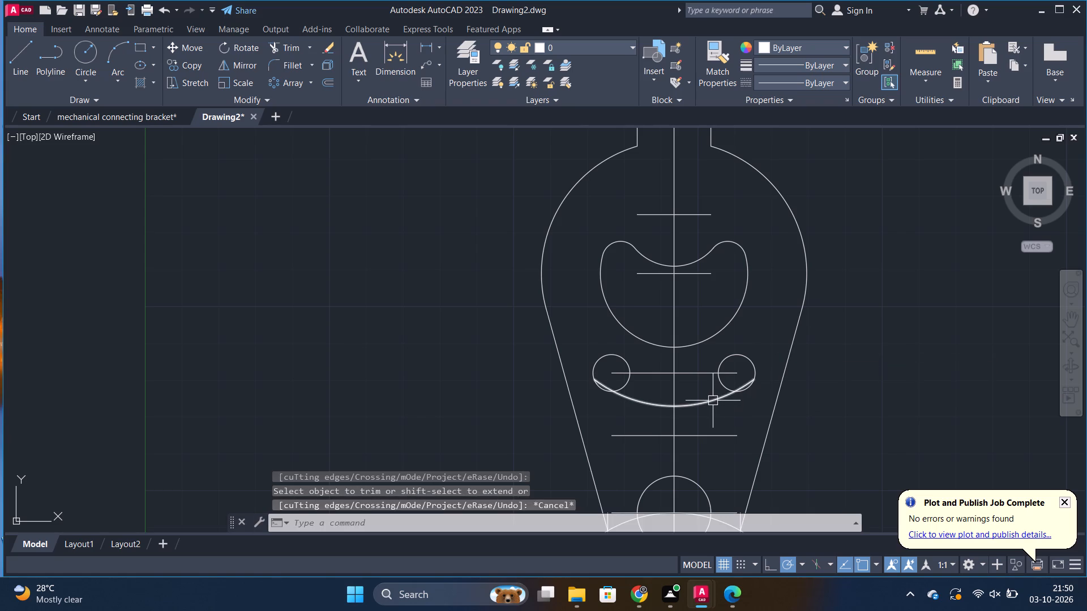
left_click(713, 401)
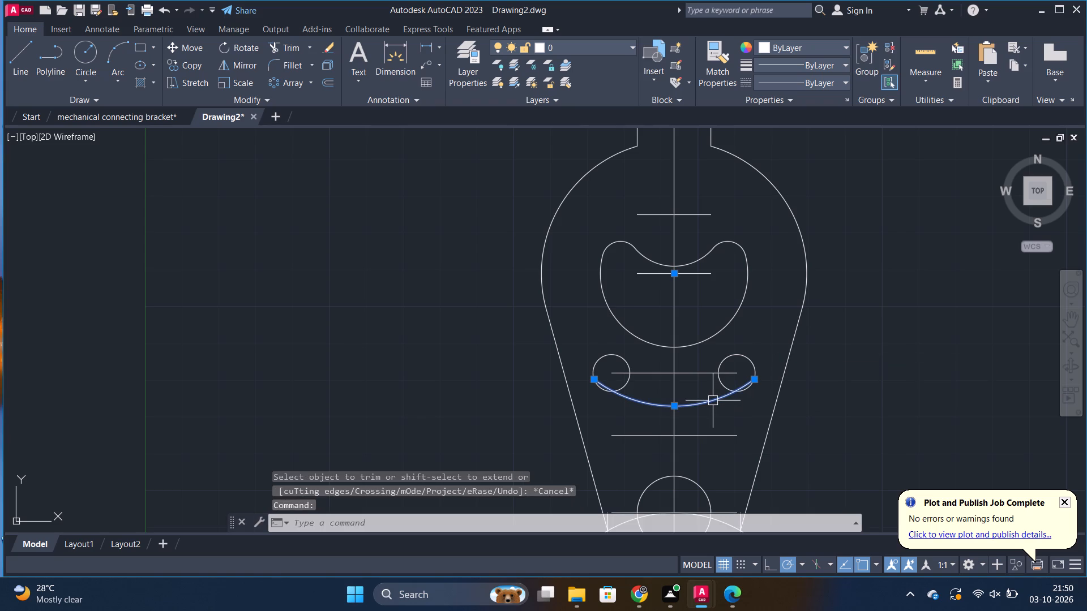
key("e")
key("Return")
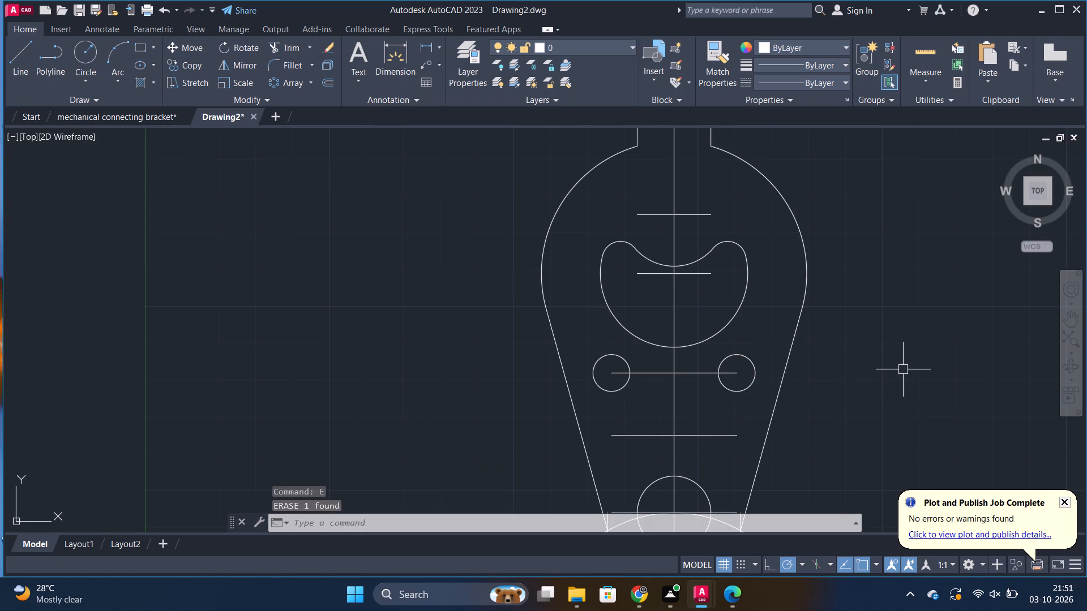
Trim the half-ring's outer arc between the tangent lines' lower ends and both sides of the lower centre circle.
scroll(903, 369, "down", 1)
middle_click_drag(901, 368, 863, 325)
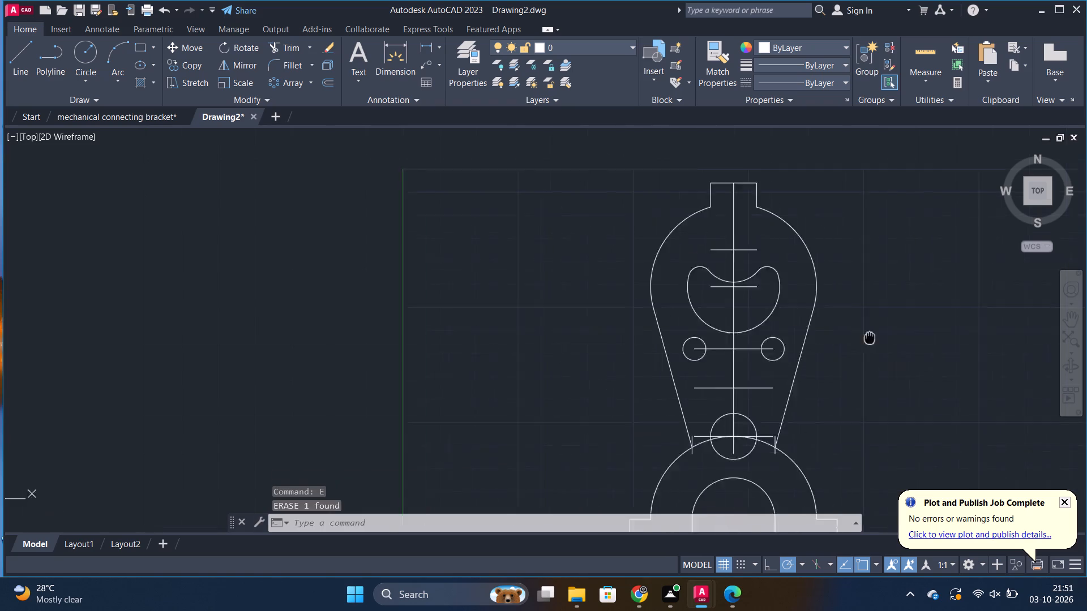
middle_click_drag(863, 325, 842, 288)
scroll(833, 321, "up", 1)
scroll(727, 427, "up", 1)
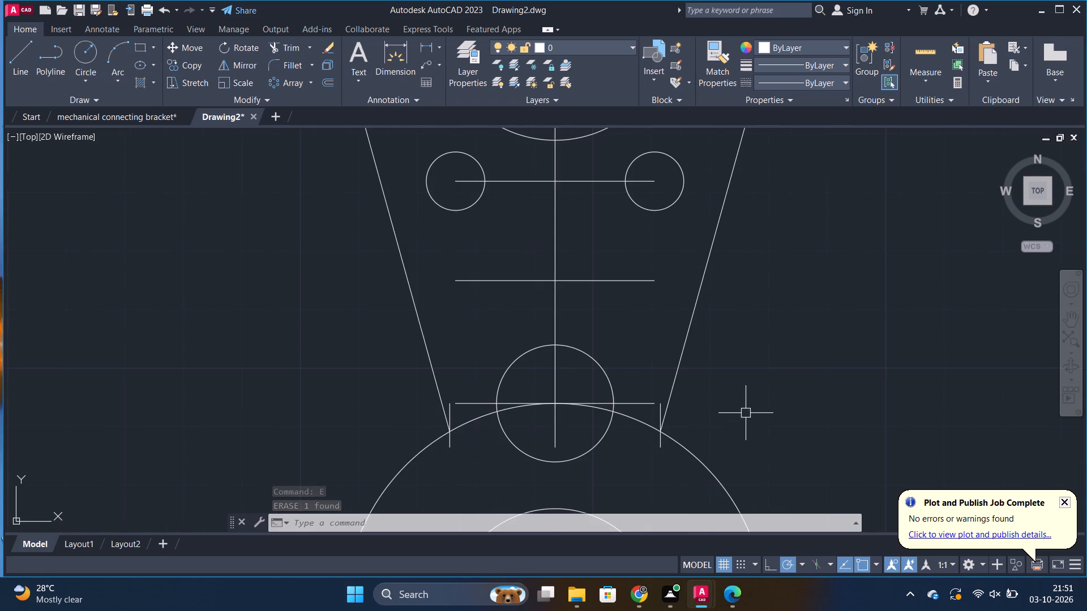
scroll(746, 413, "up", 1)
middle_click_drag(722, 385, 726, 296)
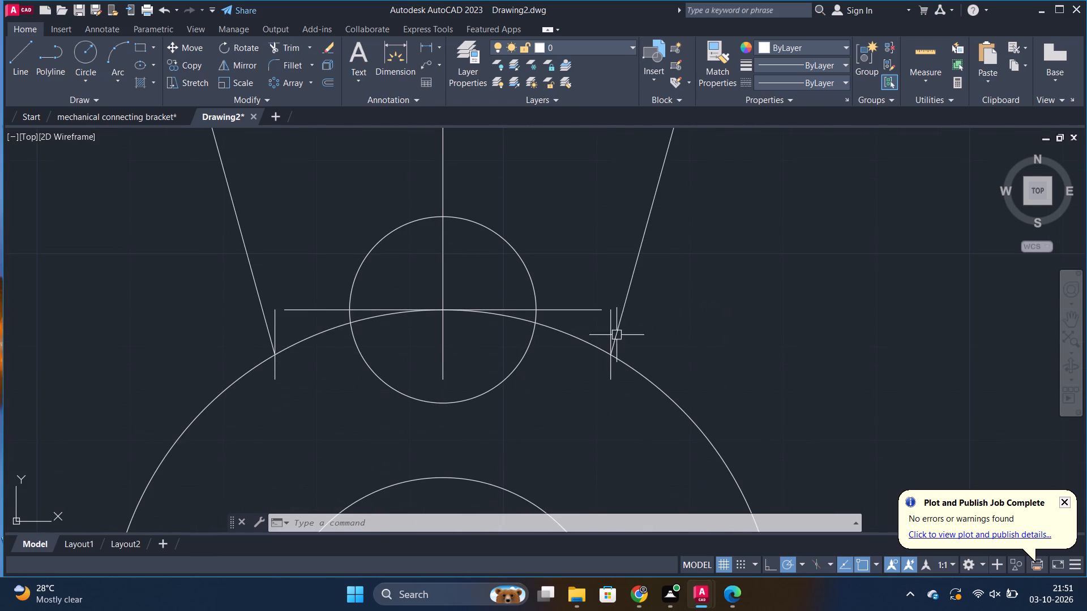
type("TR")
key("Return")
left_click(600, 349)
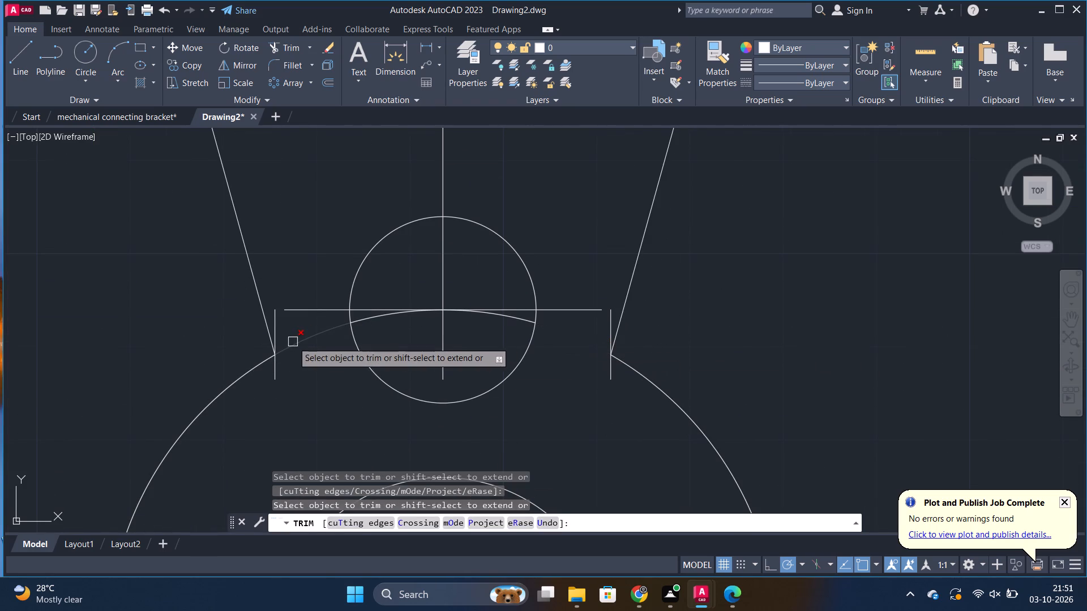
left_click(293, 342)
key("Escape")
Erase the leftover arc and horizontal line crossing the lower centre circle, plus the short vertical lines at both tangent lines' lower ends.
left_click(480, 343)
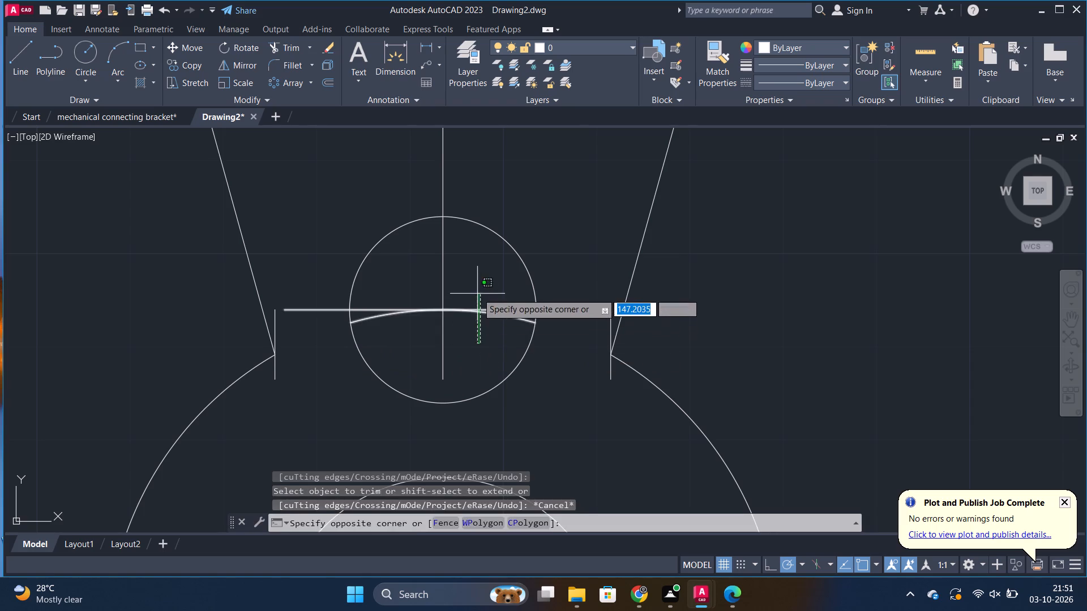
left_click(477, 292)
key("e")
key("Return")
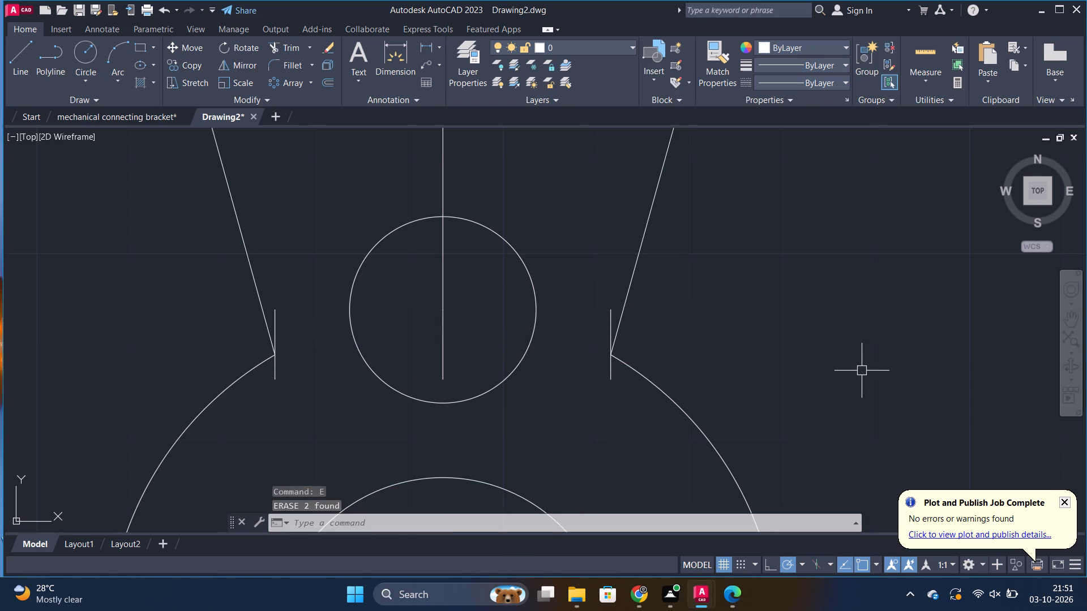
left_click(275, 366)
left_click(611, 367)
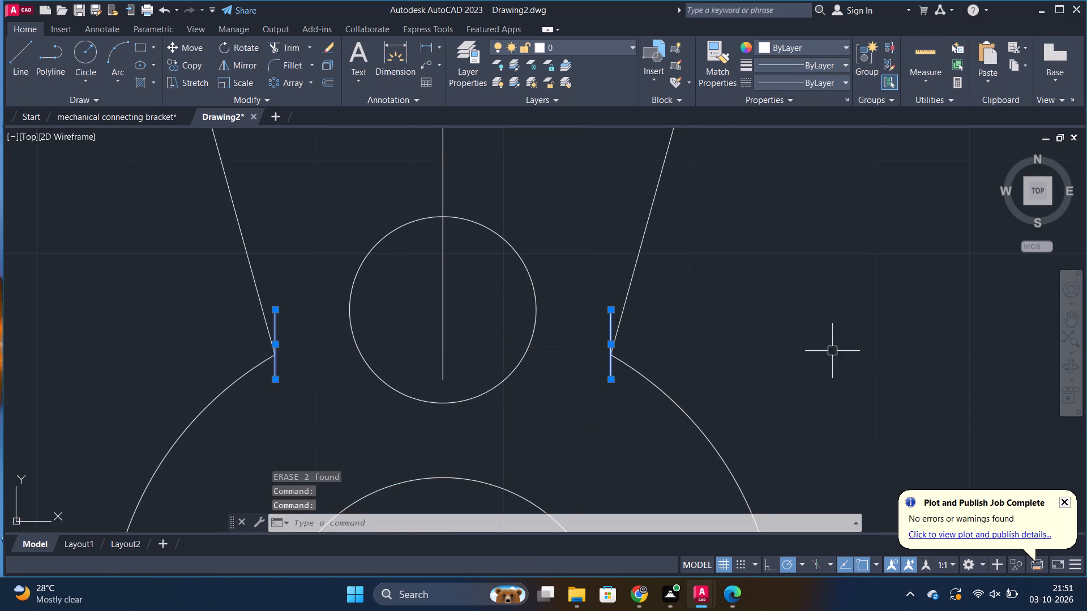
key("e")
key("Return")
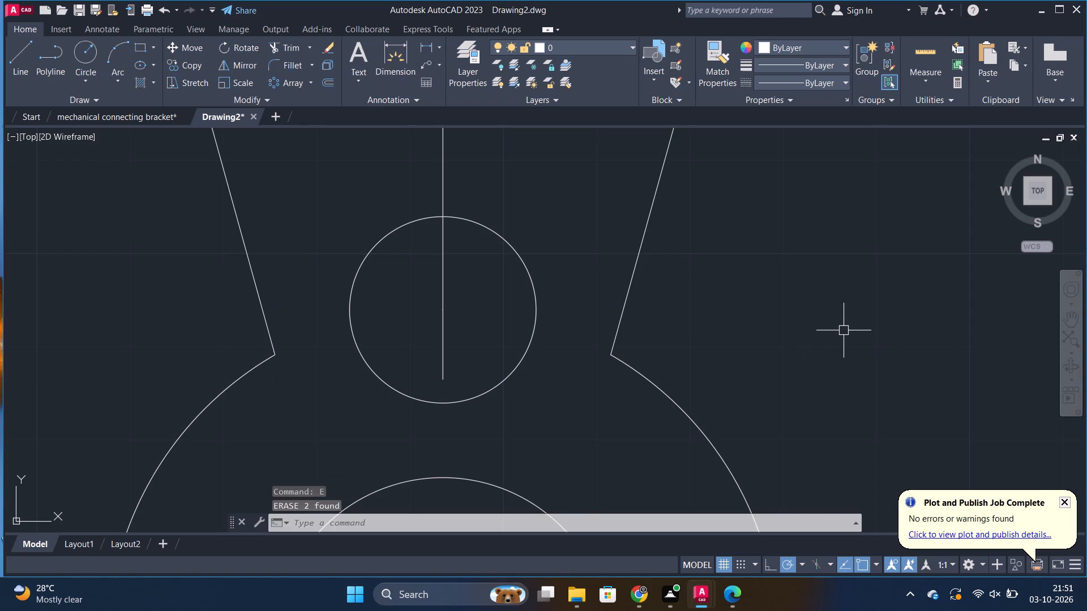
Fillet both corners where the tangent lines meet the half-ring's outer arc with radius 5, using the Multiple option.
key("f")
key("Return")
key("r")
key("Return")
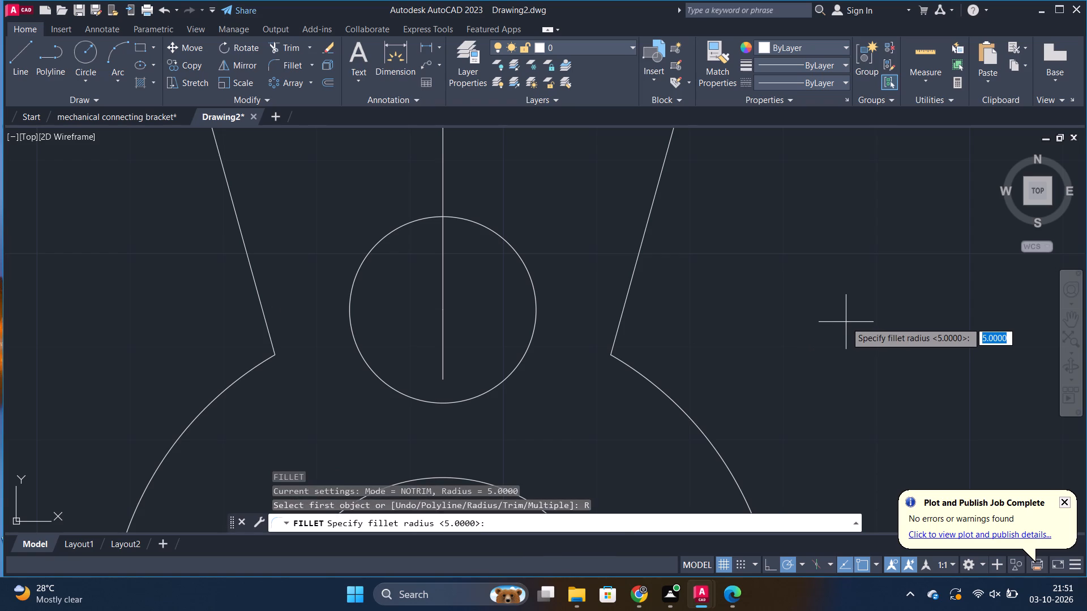
key("5")
key("Return")
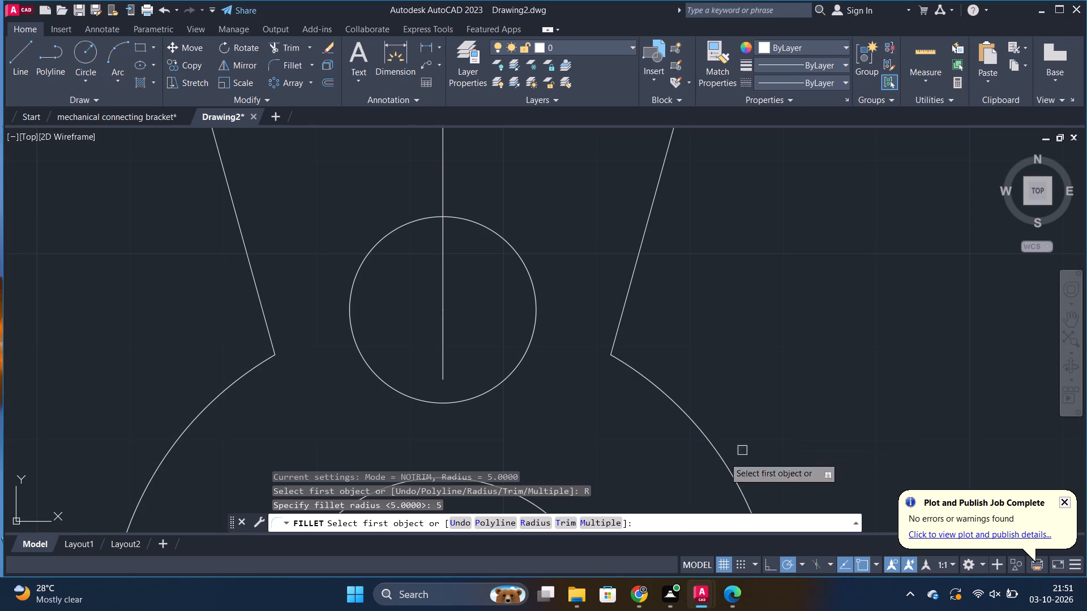
left_click(589, 517)
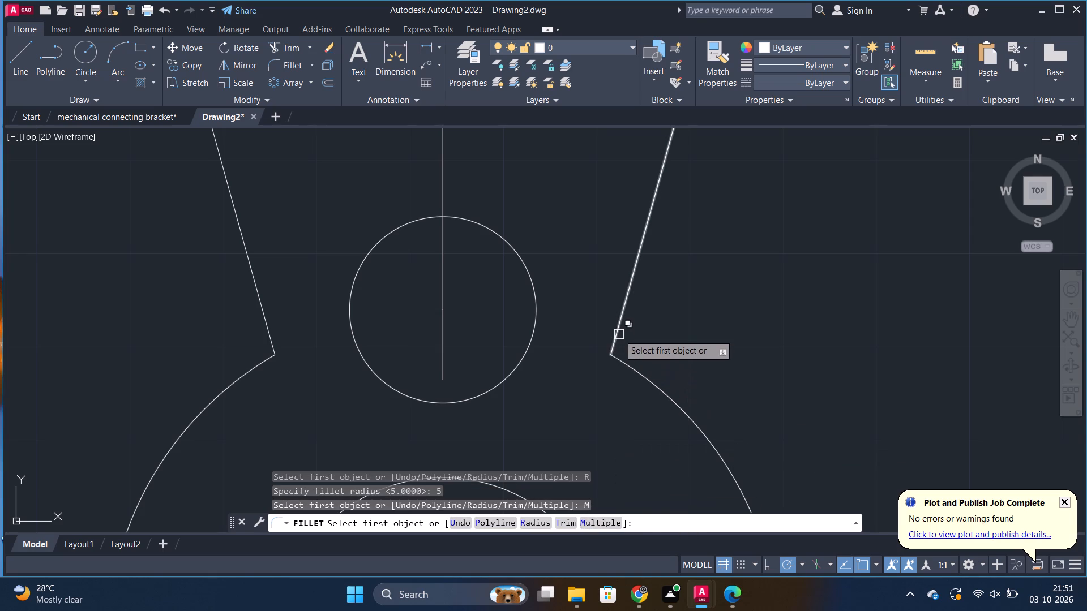
left_click(619, 334)
left_click(622, 360)
left_click(262, 328)
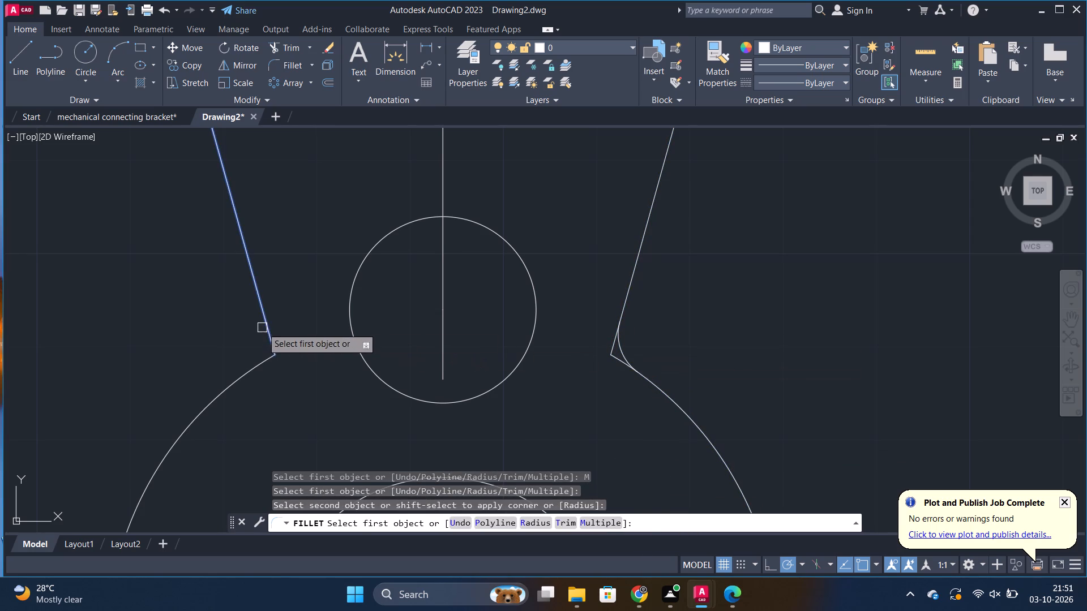
left_click(264, 365)
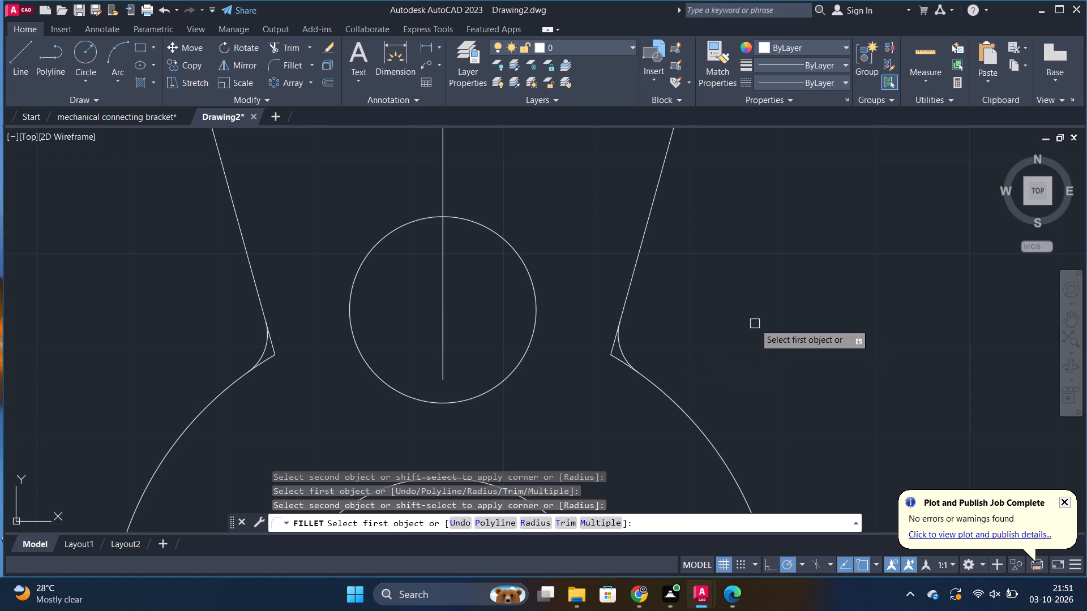
key("Escape")
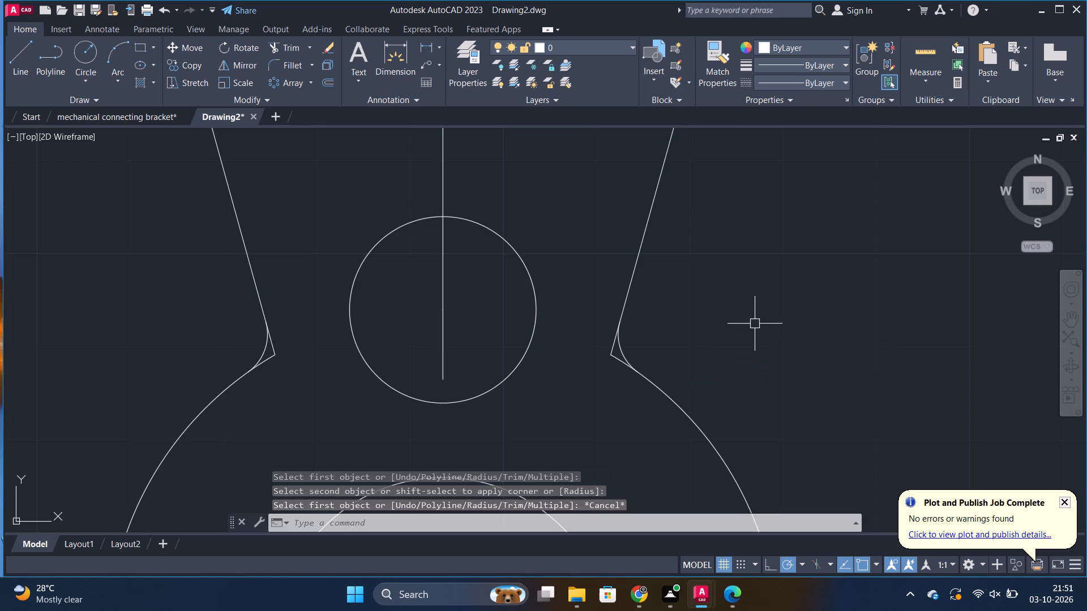
Trim the leftover line and arc ends beyond the two fillets between the tangent lines and the half-ring.
type("TR")
key("Return")
scroll(593, 366, "up", 3)
left_click(656, 332)
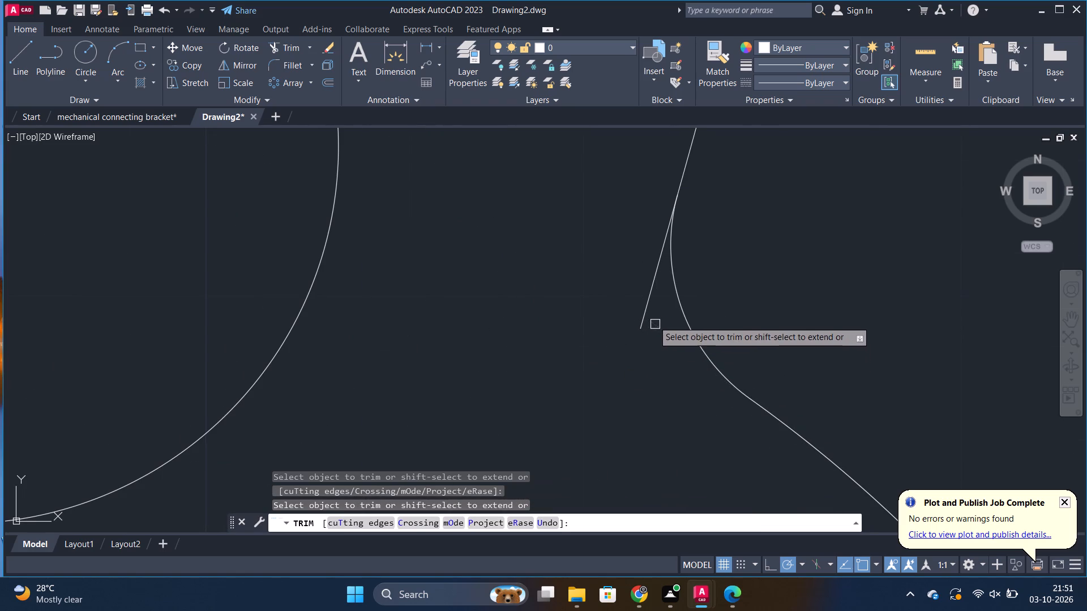
left_click(645, 298)
scroll(619, 317, "down", 4)
scroll(397, 317, "up", 3)
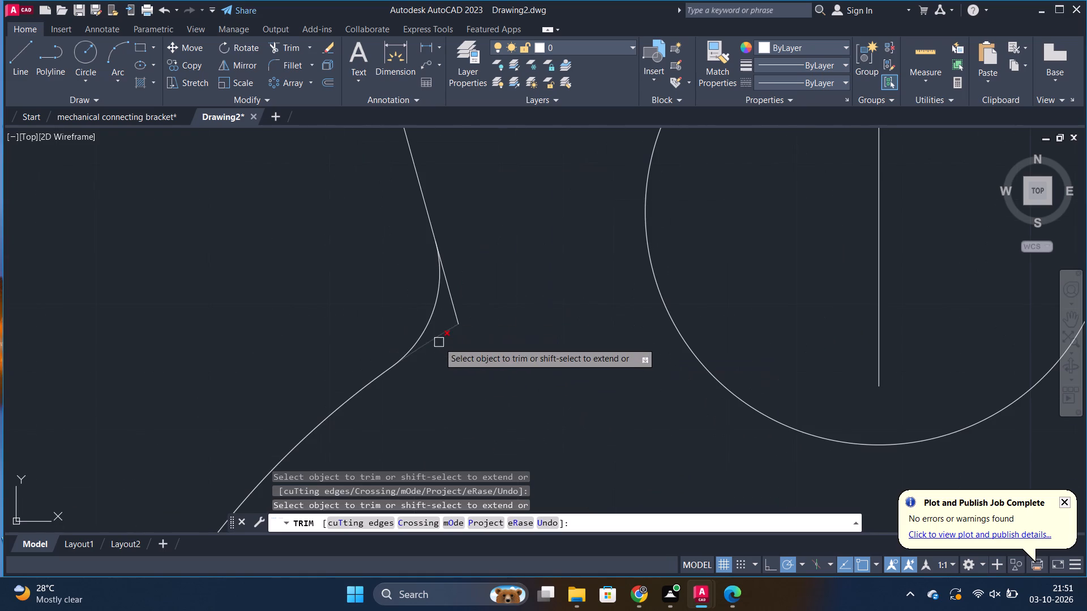
left_click(439, 341)
left_click(456, 311)
scroll(459, 311, "down", 4)
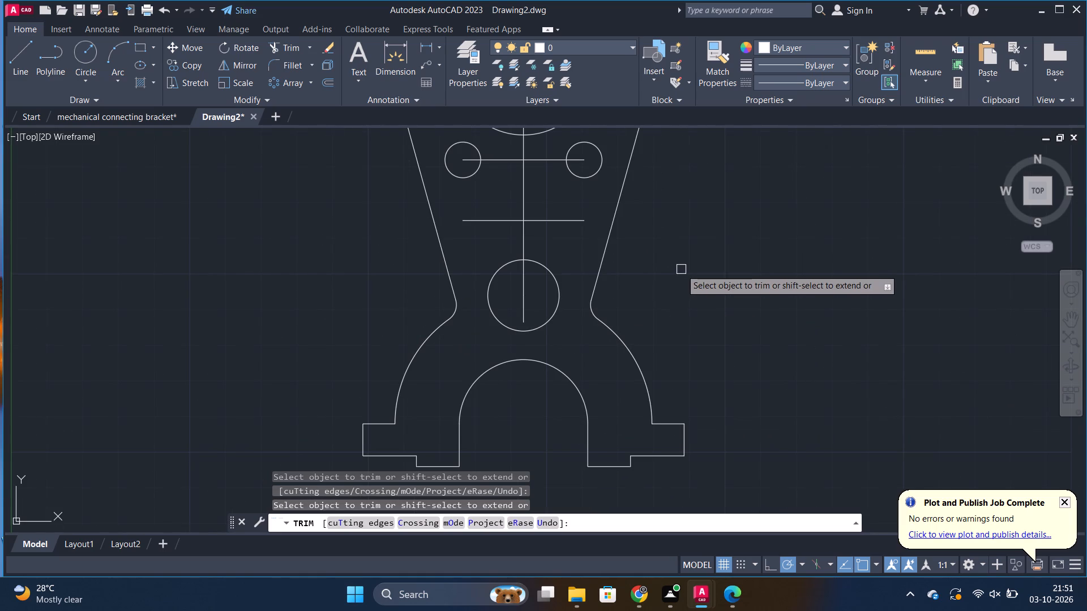
key("Escape")
Fillet both corners where the top tab's vertical lines meet the radius 36 head arc with radius 5.
middle_click_drag(686, 250, 697, 505)
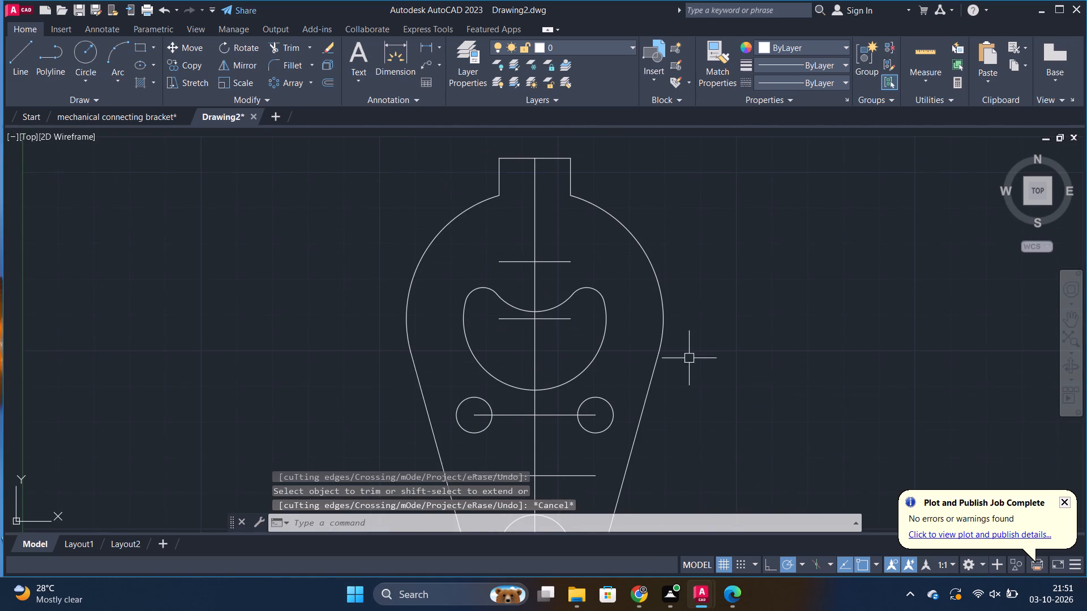
key("f")
key("Return")
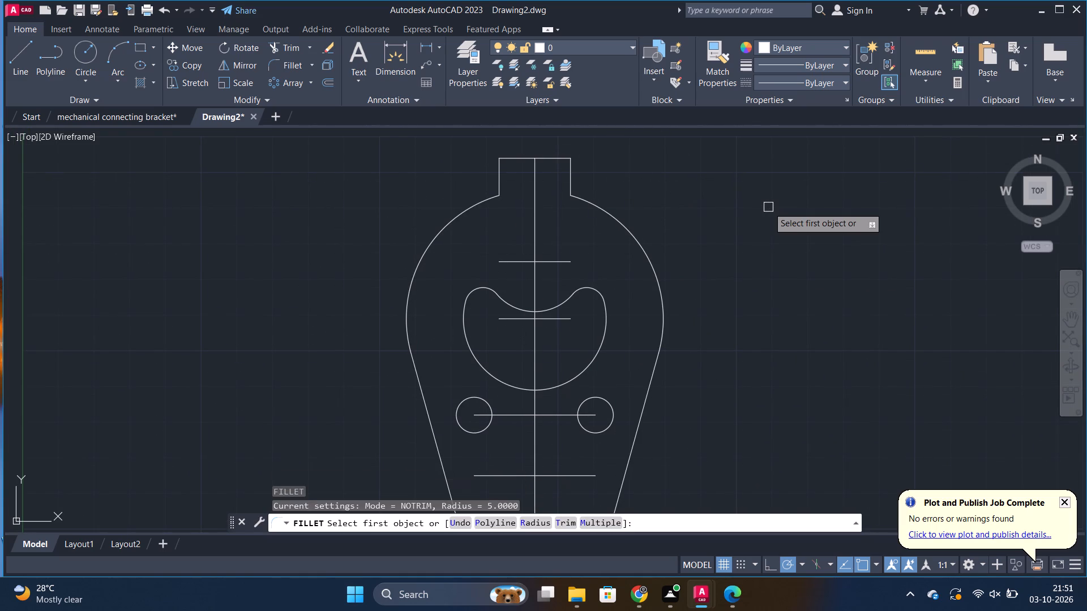
key("r")
key("Return")
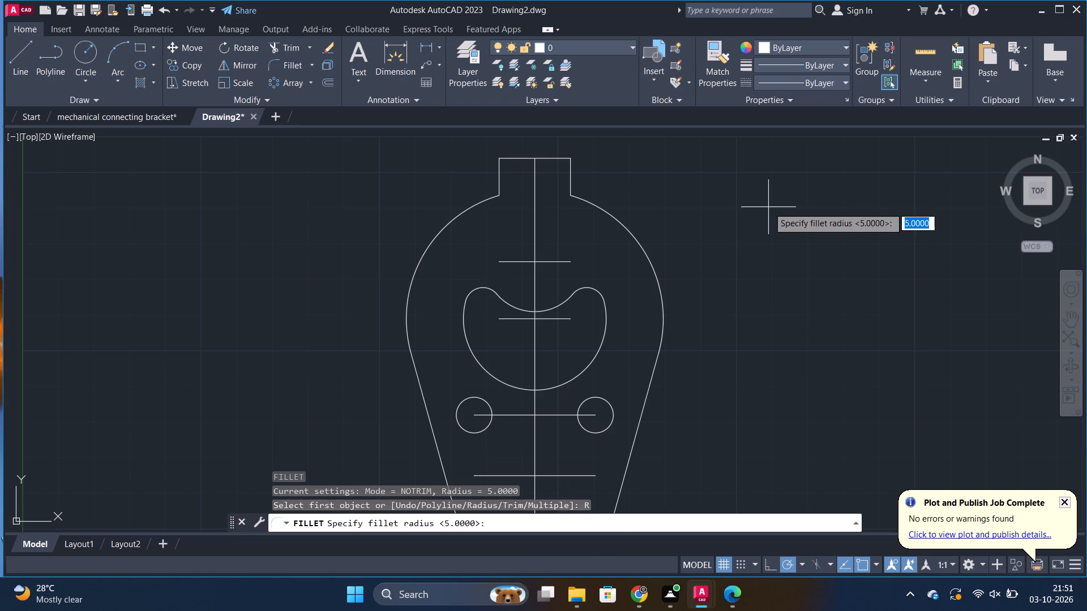
key("Return")
left_click(570, 177)
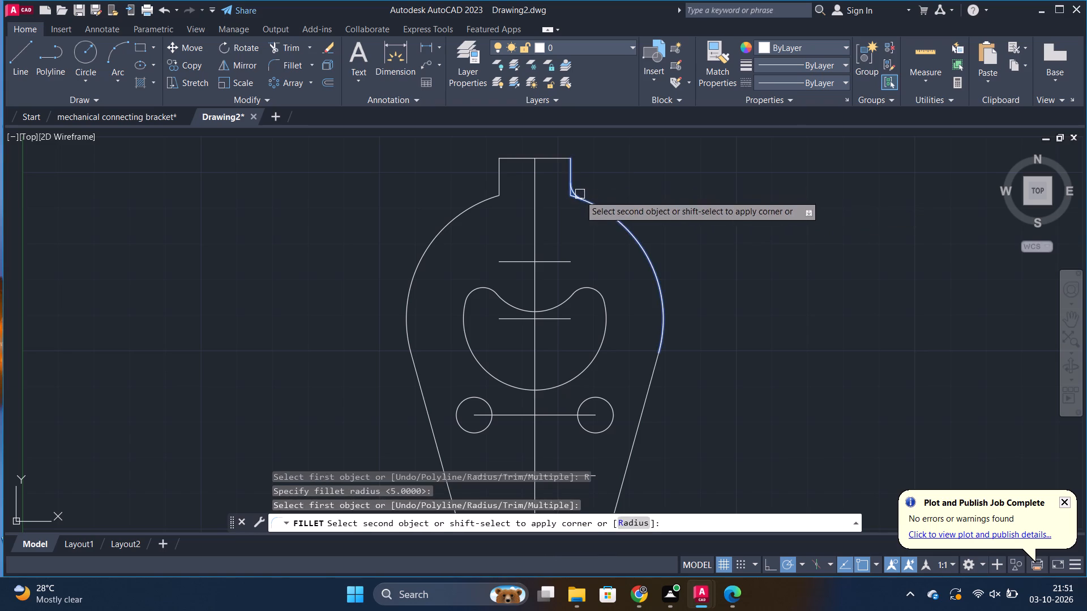
left_click(581, 196)
key("space")
left_click(498, 186)
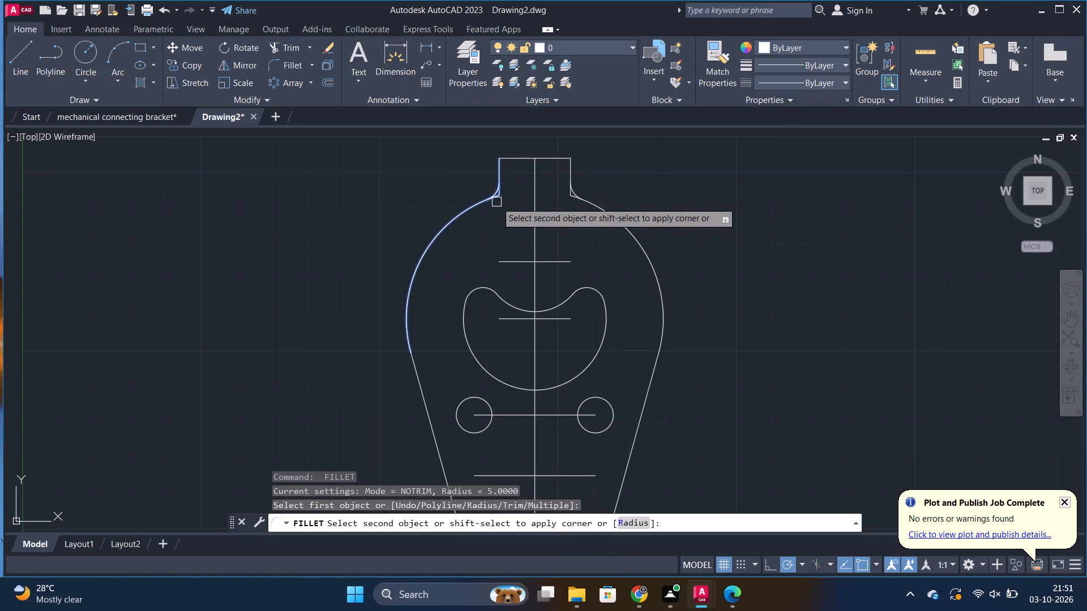
left_click(490, 202)
scroll(671, 178, "up", 1)
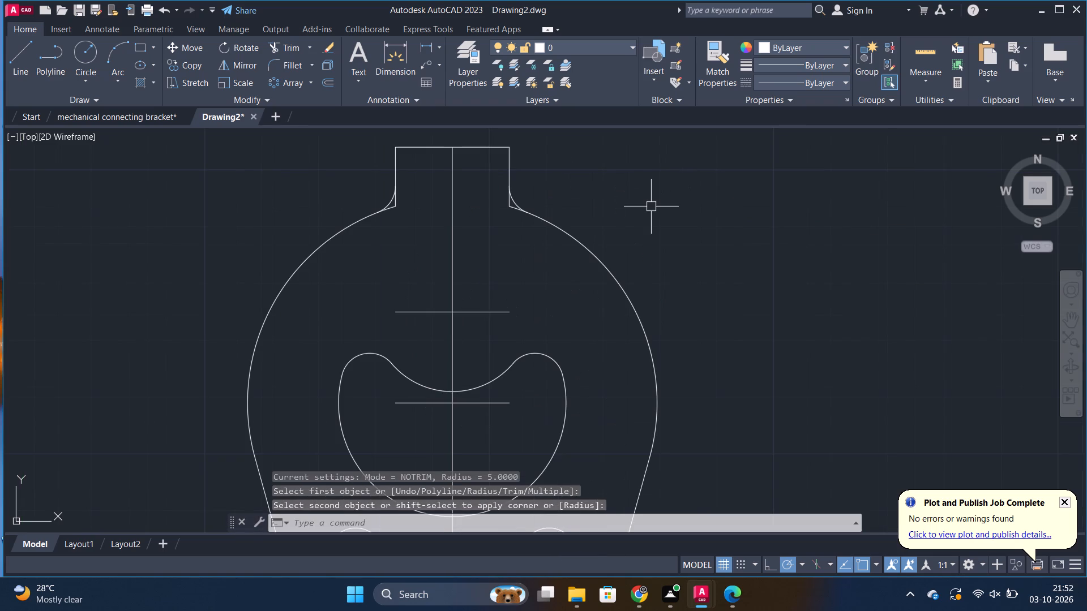
key("Escape")
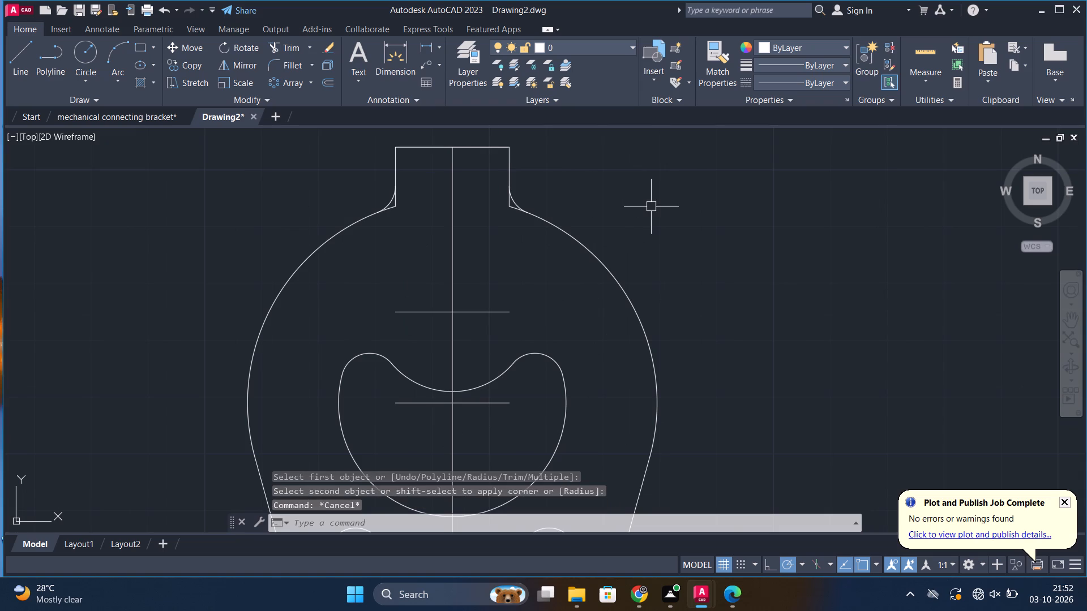
Trim the leftover line and arc ends beyond the two fillets at the base of the top tab.
type("TR")
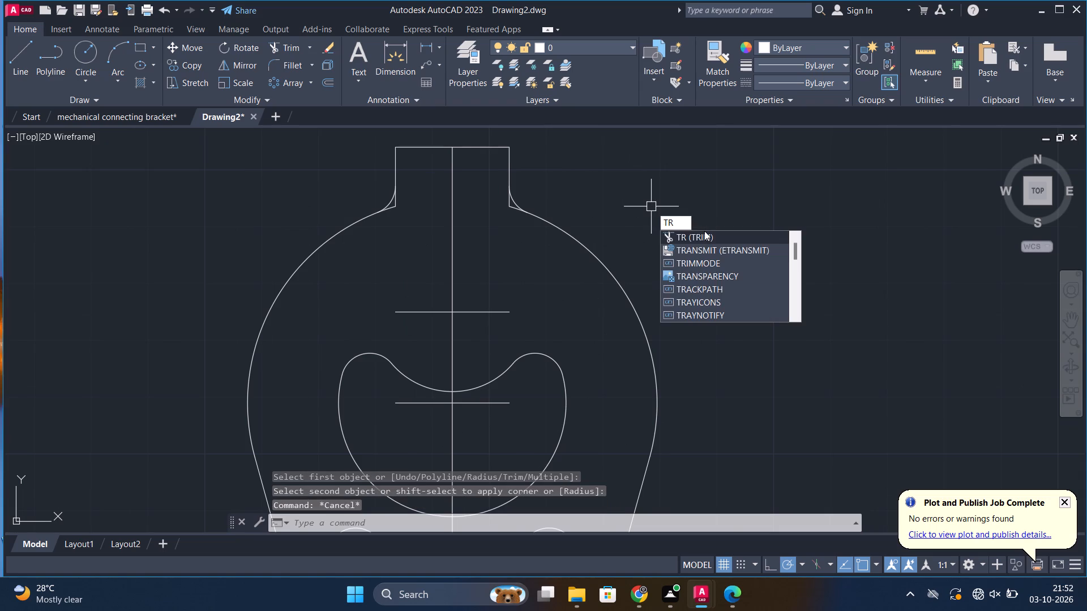
right_click(704, 235)
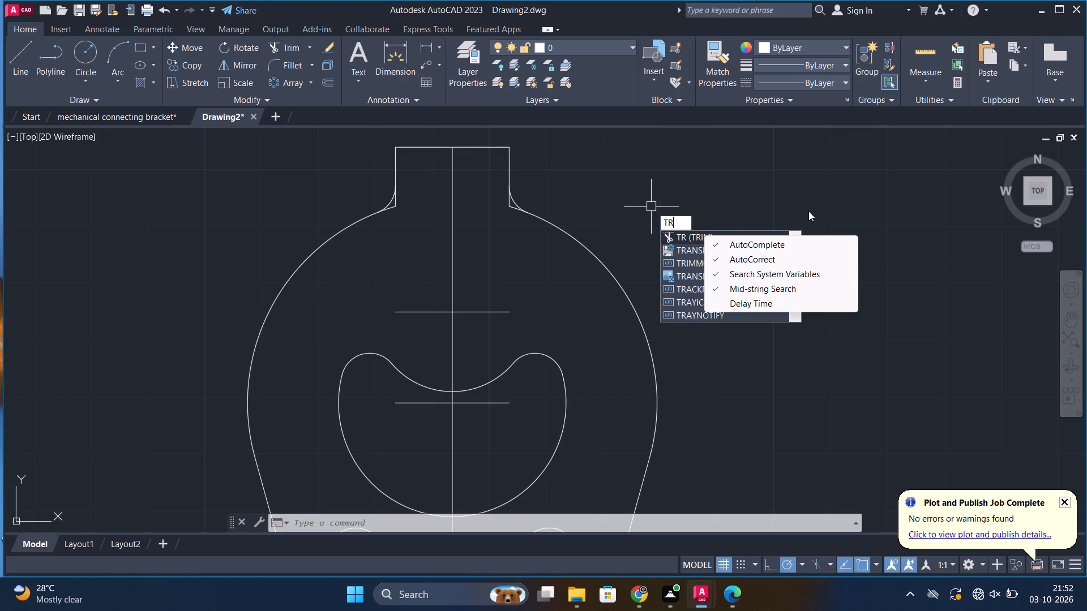
key("Return")
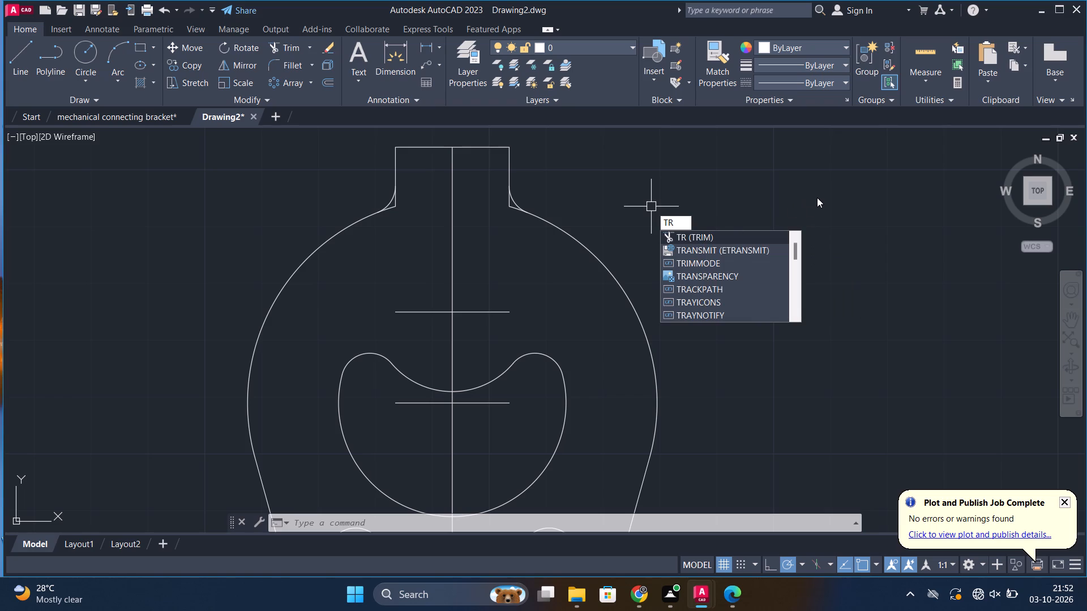
key("Return")
scroll(527, 186, "up", 3)
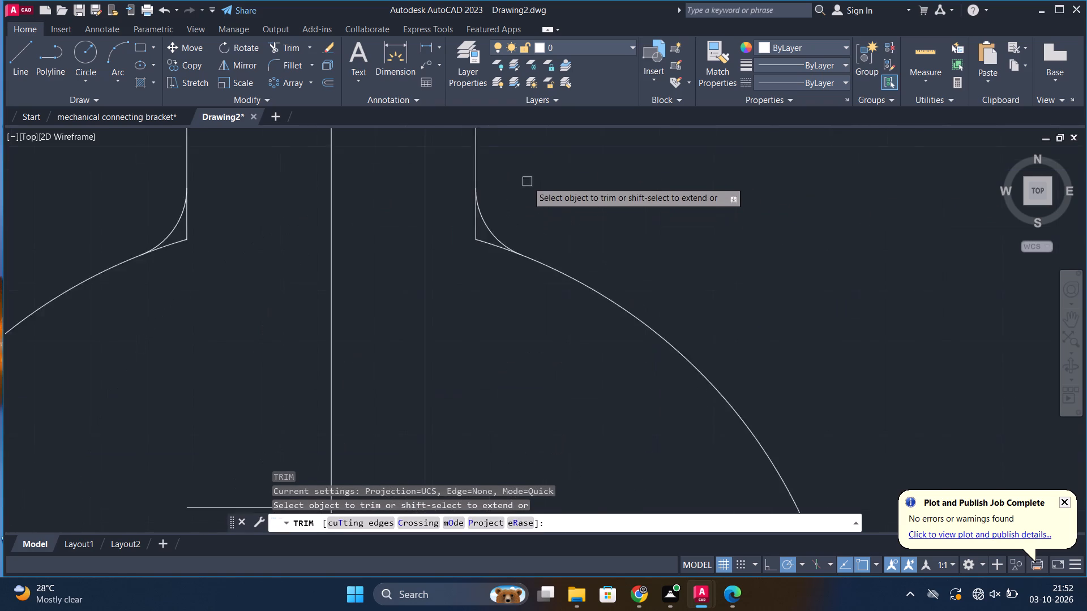
left_click(457, 278)
left_click(446, 268)
scroll(485, 251, "down", 4)
scroll(400, 260, "up", 3)
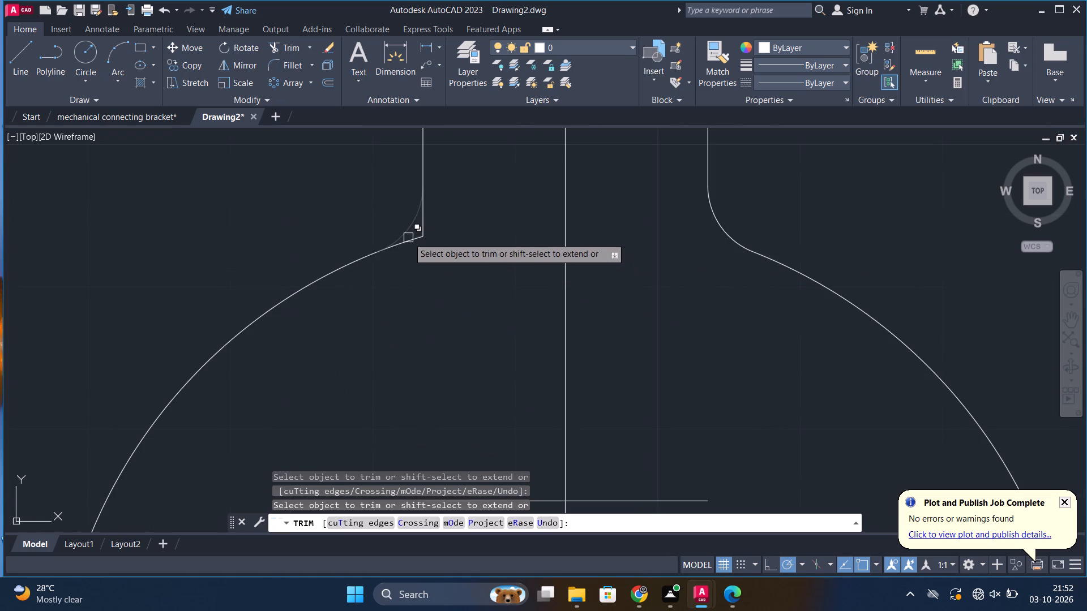
left_click(413, 241)
left_click(421, 229)
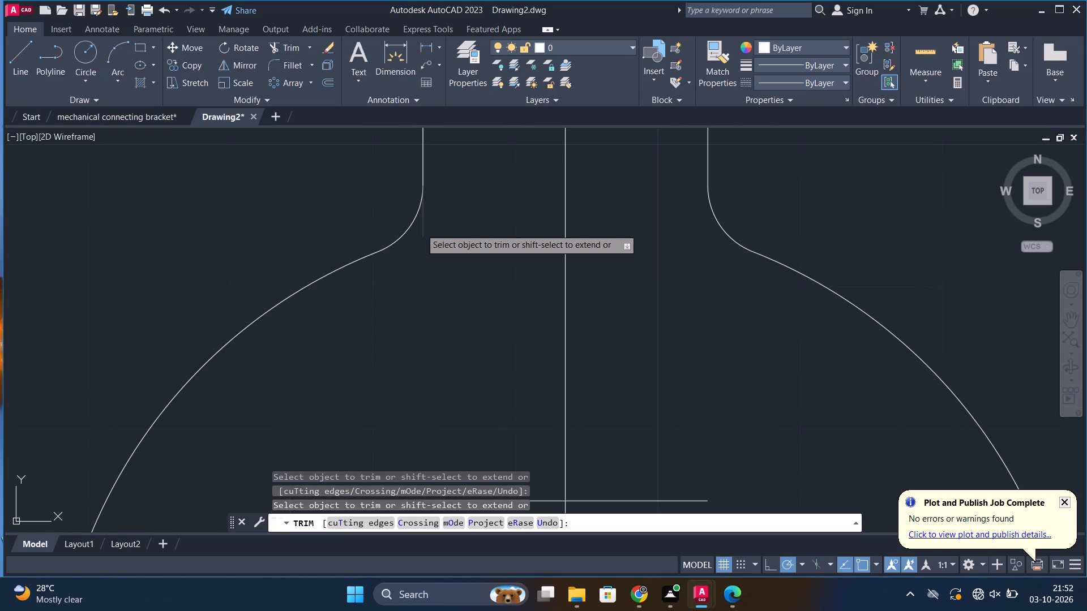
scroll(434, 238, "down", 4)
scroll(644, 306, "down", 1)
middle_click_drag(633, 363, 635, 276)
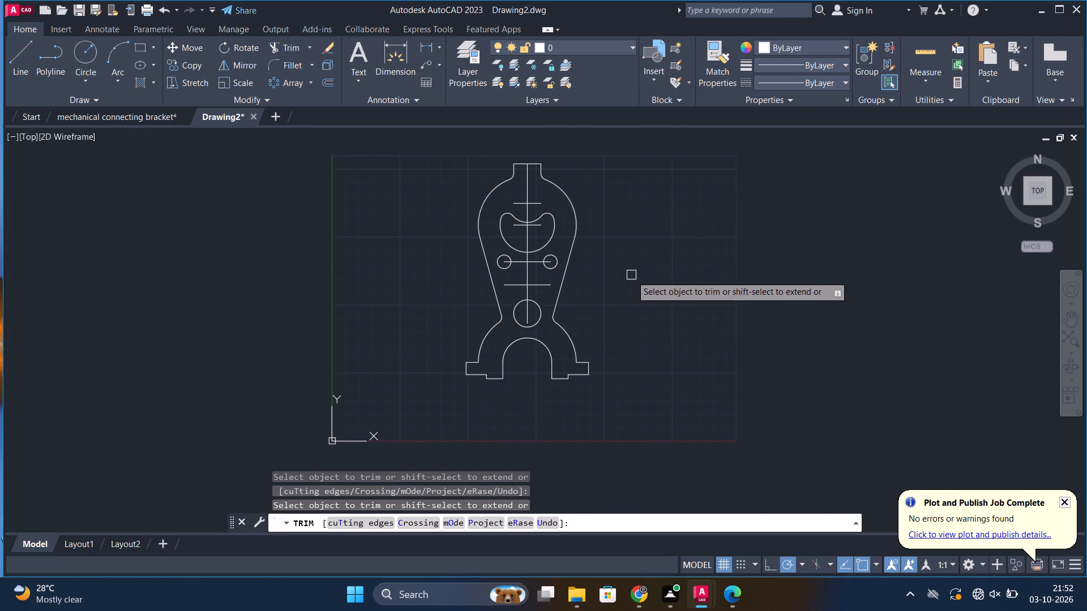
scroll(615, 283, "up", 2)
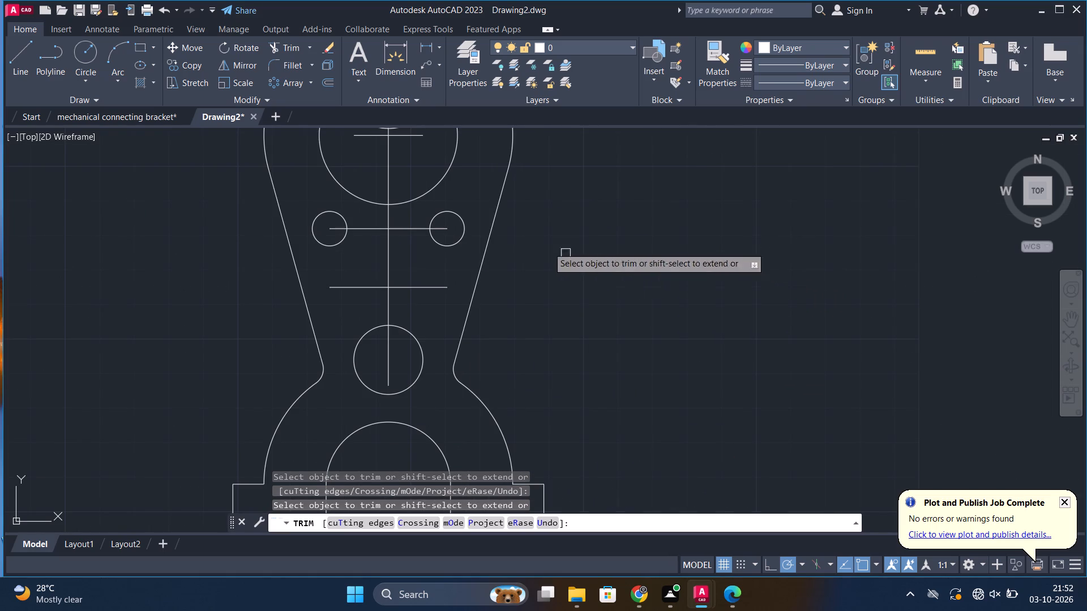
key("Escape")
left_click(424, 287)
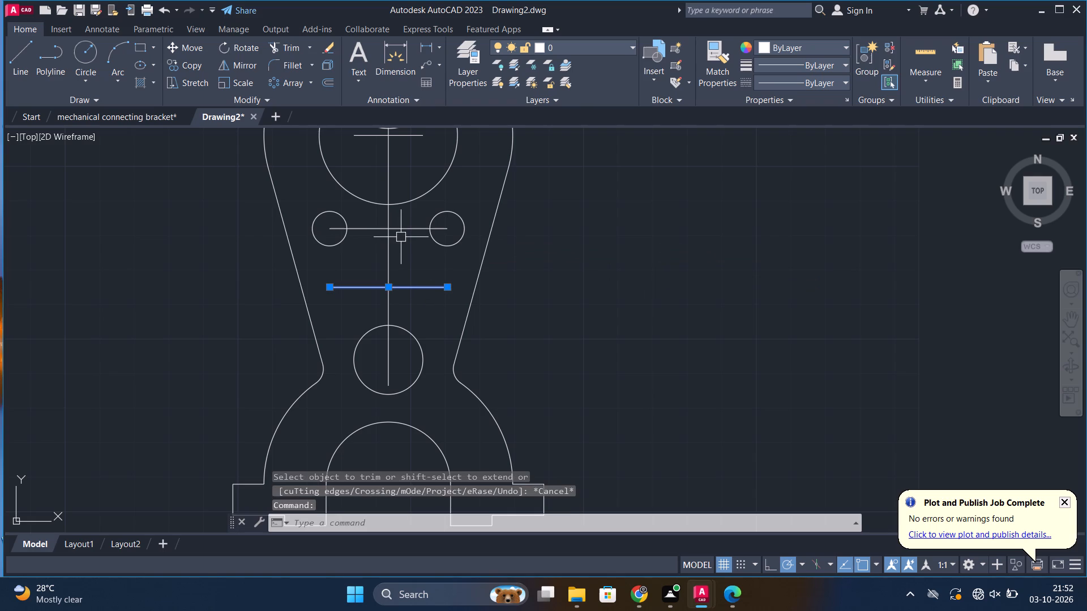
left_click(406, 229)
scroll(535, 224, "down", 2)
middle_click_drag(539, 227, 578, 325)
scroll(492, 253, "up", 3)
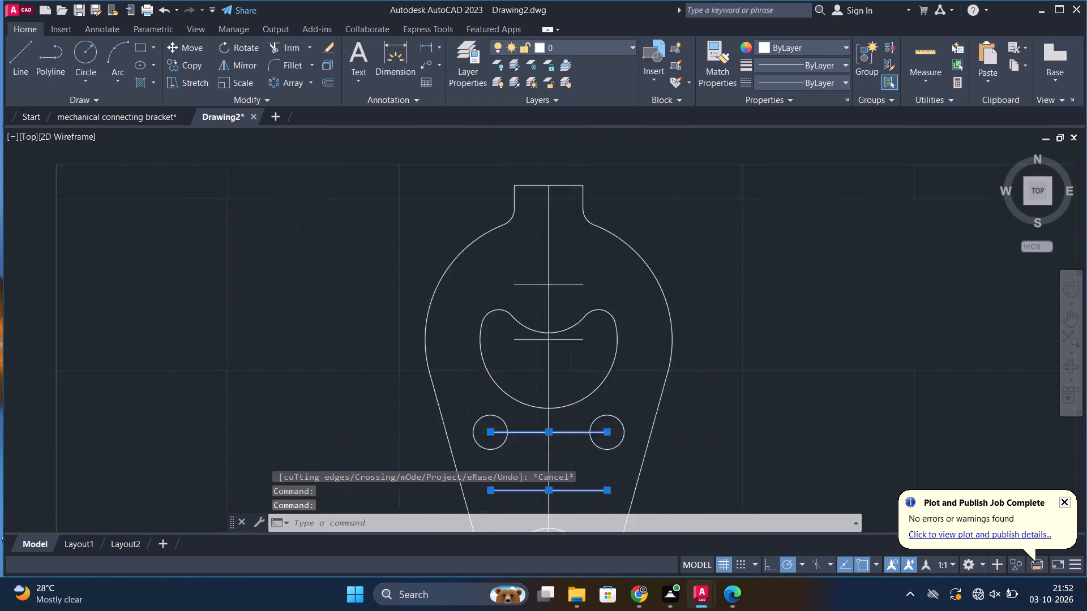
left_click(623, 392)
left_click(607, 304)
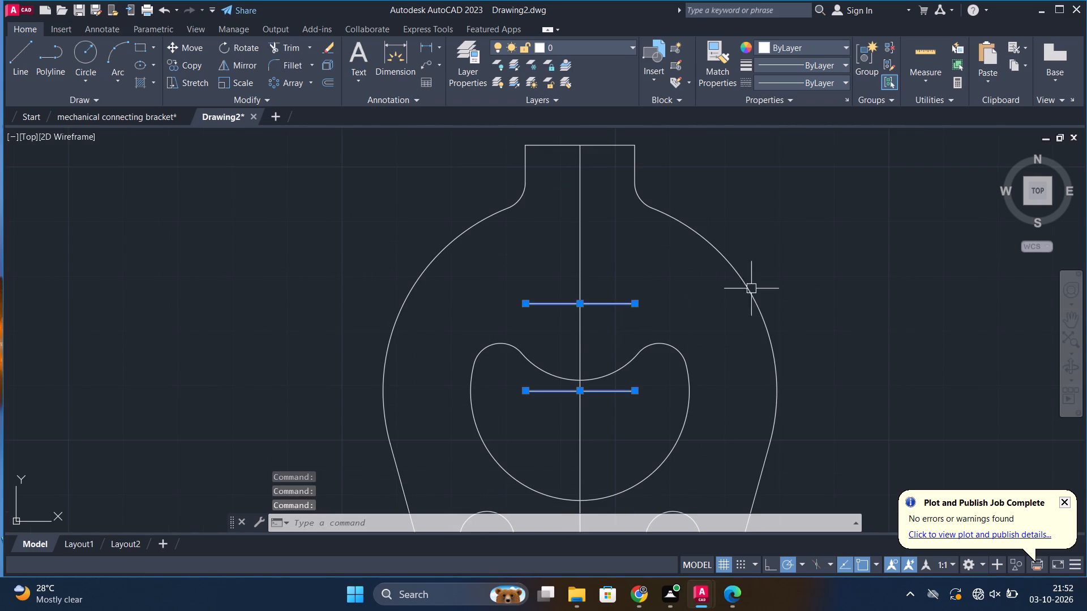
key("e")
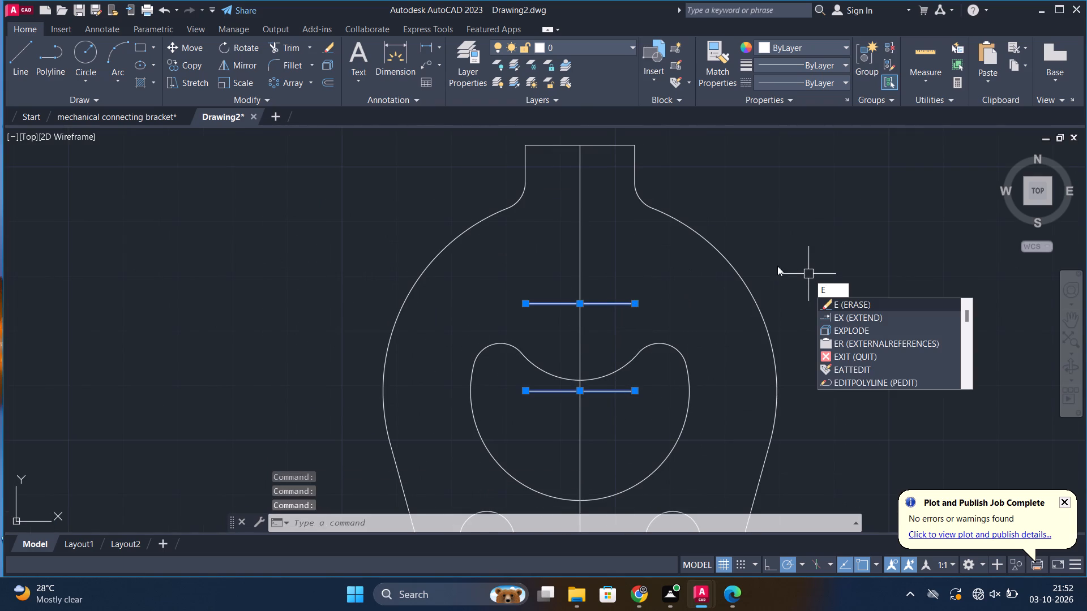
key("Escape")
Lengthen the horizontal line between the two small circles and the lower circle past both outline sides, to about 164 units long.
scroll(758, 255, "down", 2)
middle_click_drag(825, 326, 774, 258)
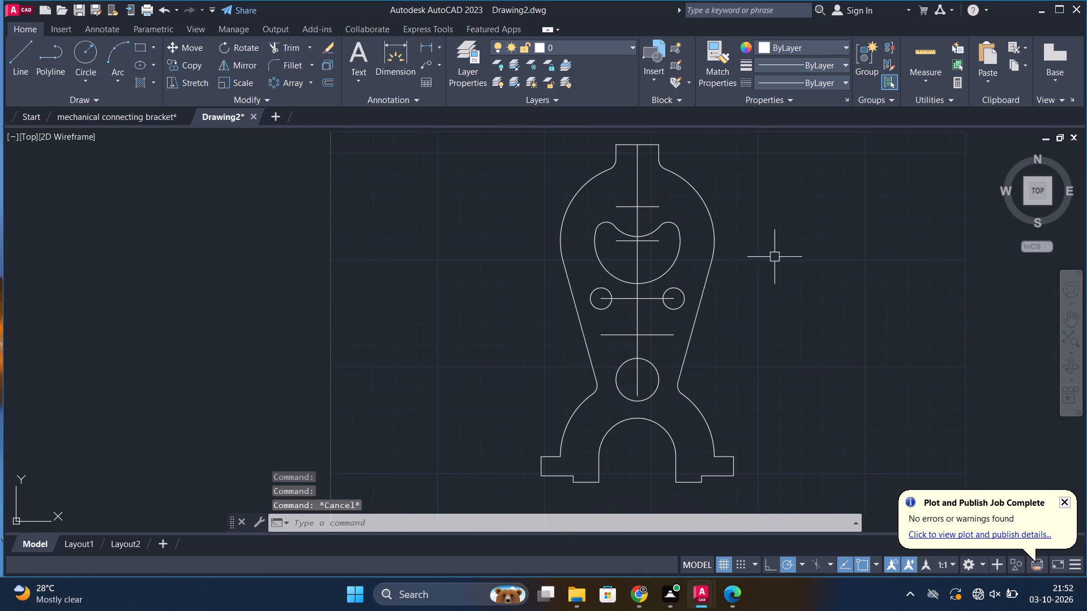
left_click(655, 335)
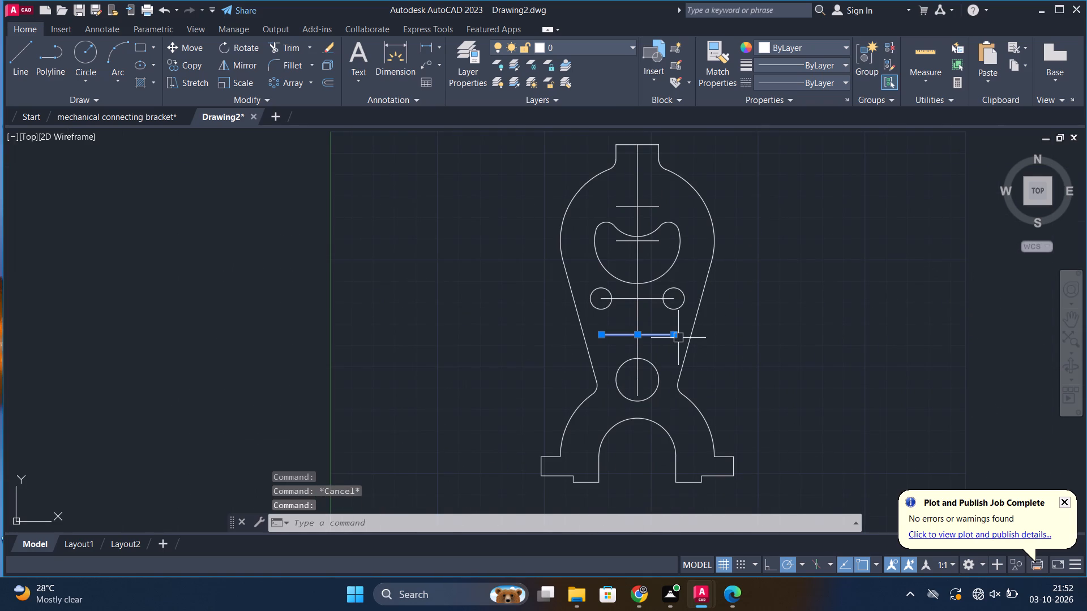
left_click(725, 370)
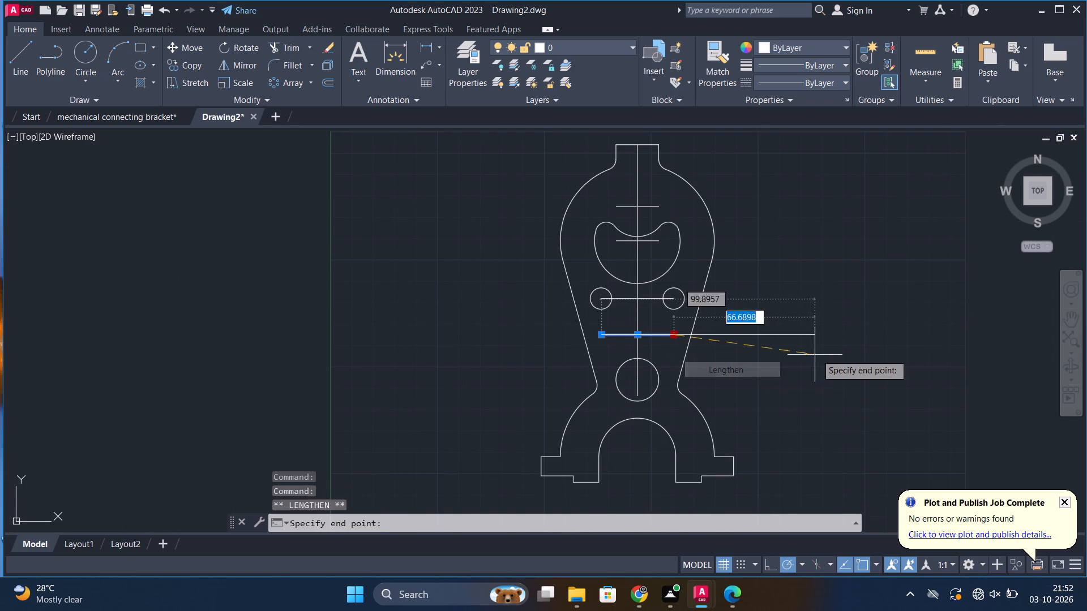
left_click(836, 346)
left_click(604, 335)
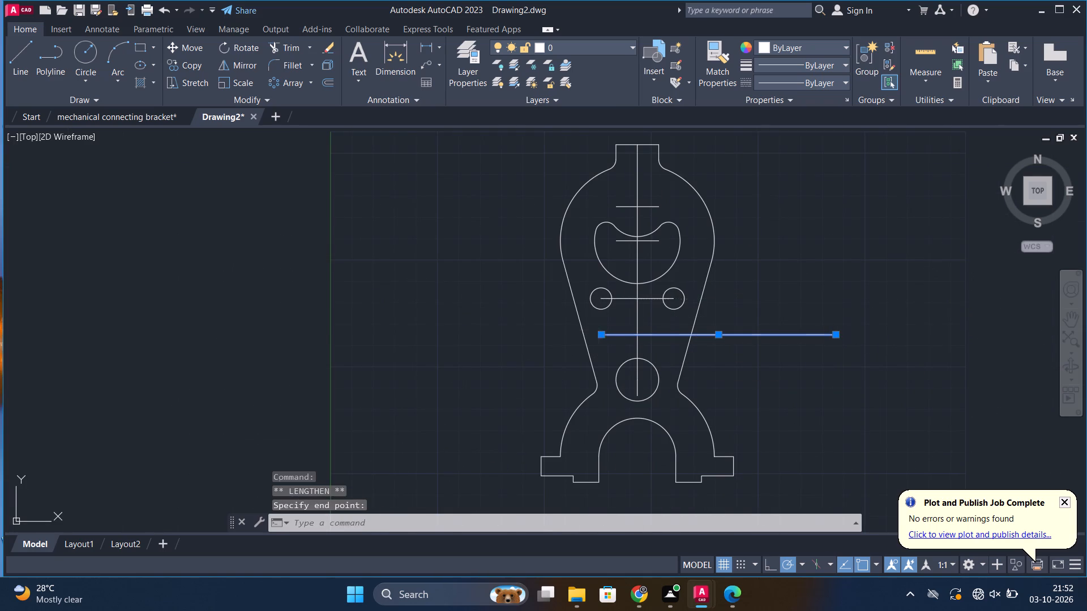
left_click(486, 337)
key("Escape")
Stretch both ends of the horizontal line through the two small circles beyond the outline, to about 150 units long.
left_click(648, 299)
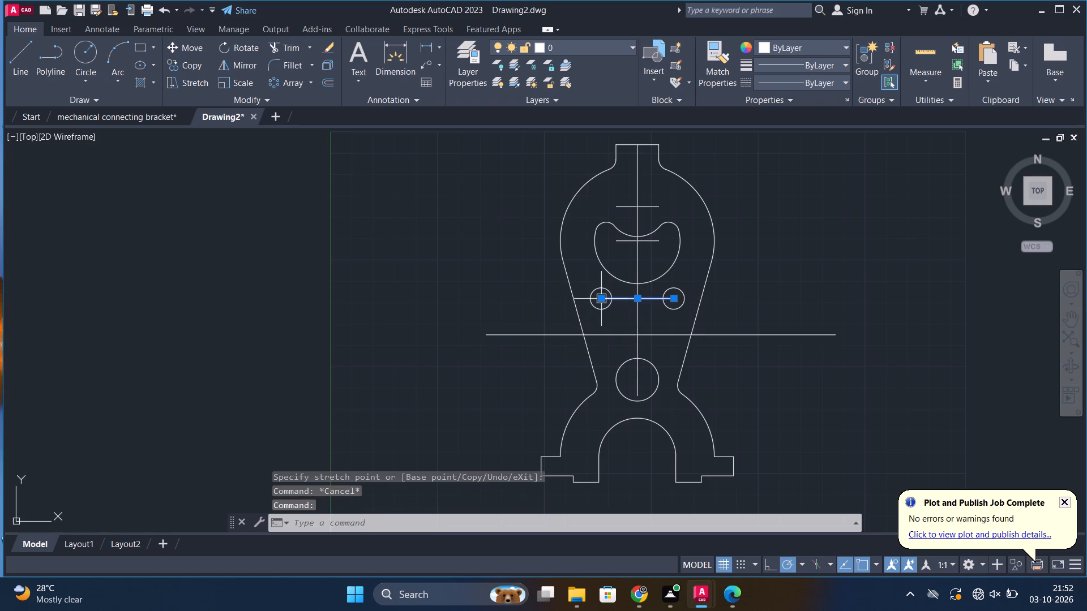
left_click(603, 299)
left_click(512, 299)
key("Escape")
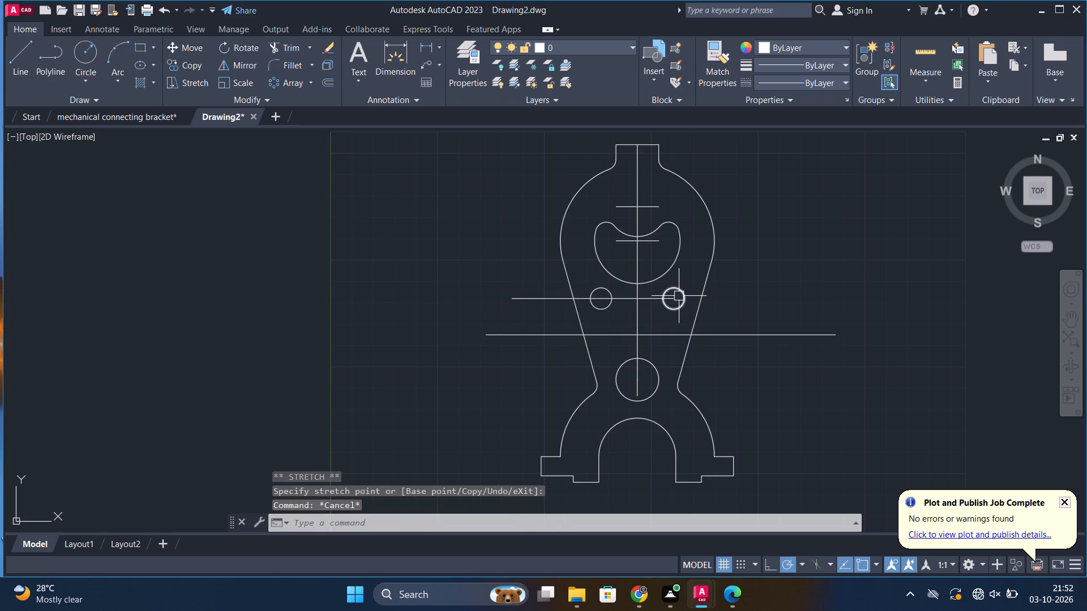
left_click(651, 298)
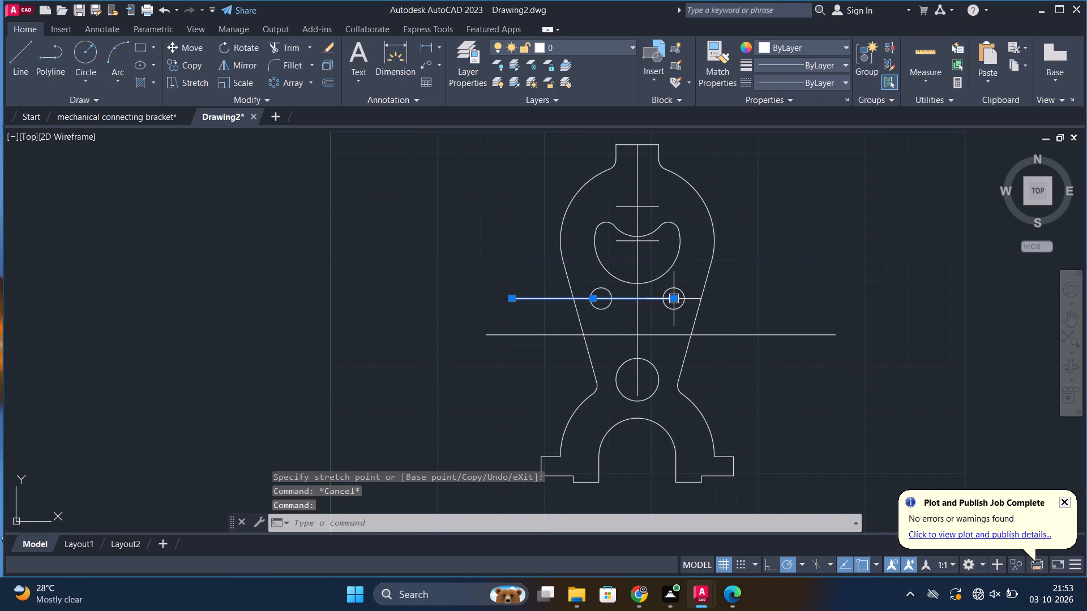
left_click(673, 299)
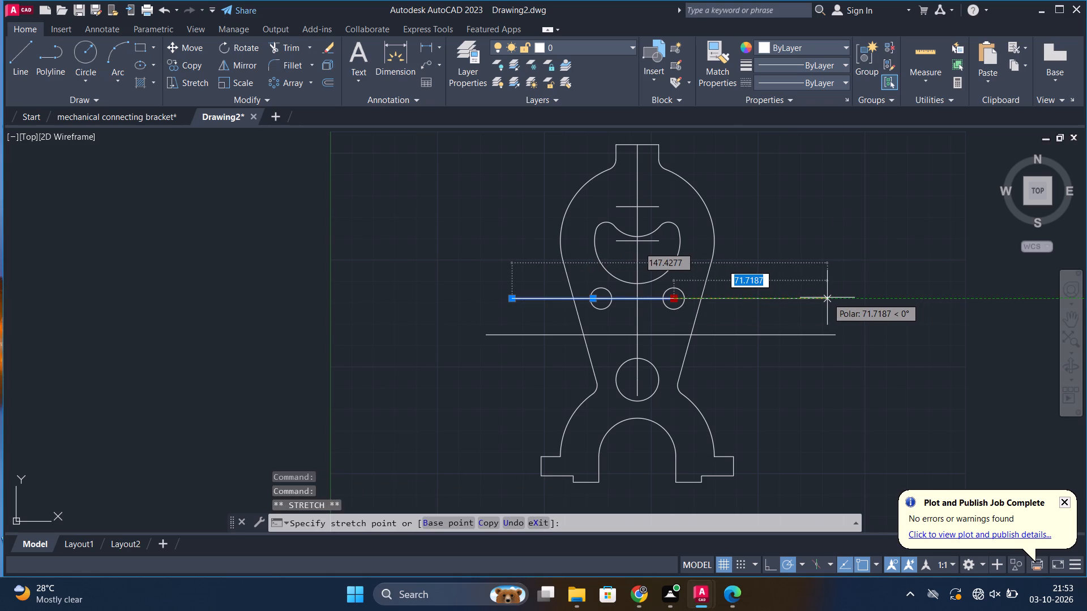
left_click(832, 298)
key("Escape")
Stretch both ends of the horizontal line through the kidney-shaped cutout beyond the head outline, to about 150 units long.
scroll(637, 230, "up", 1)
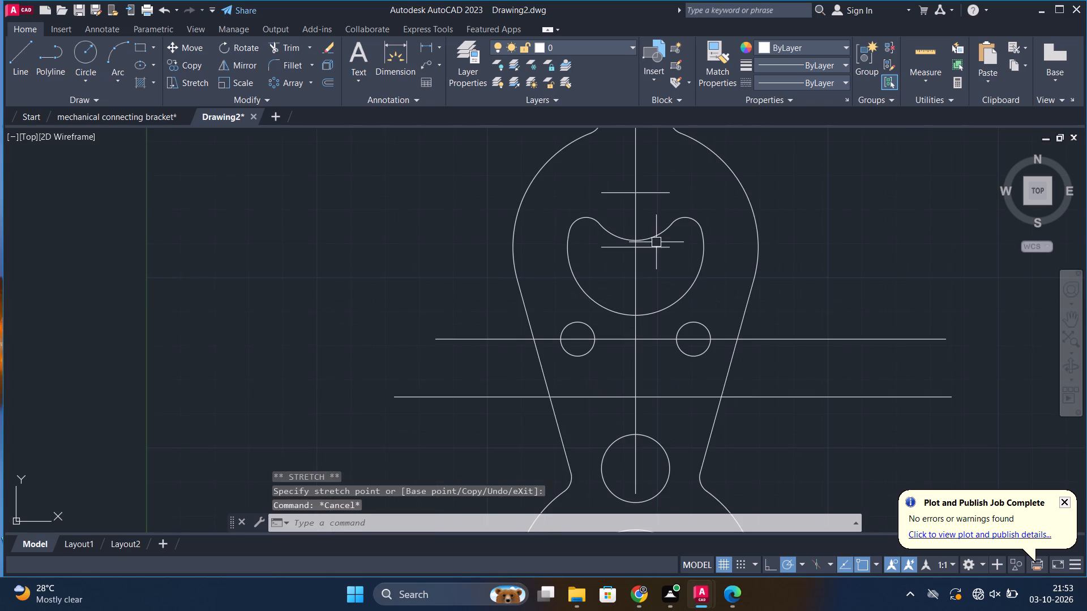
left_click(658, 244)
left_click(667, 248)
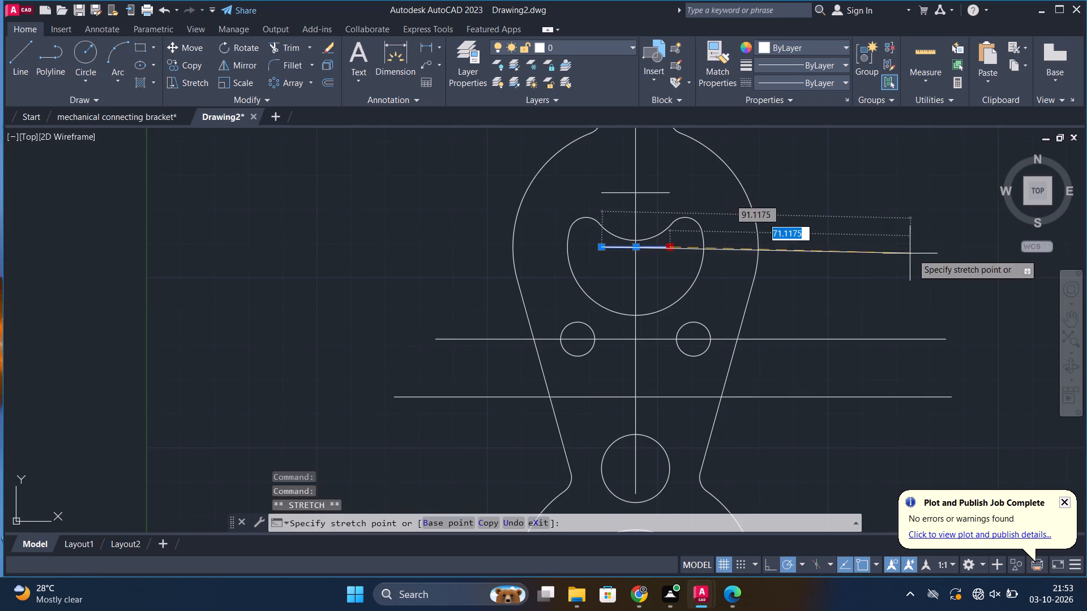
left_click(932, 247)
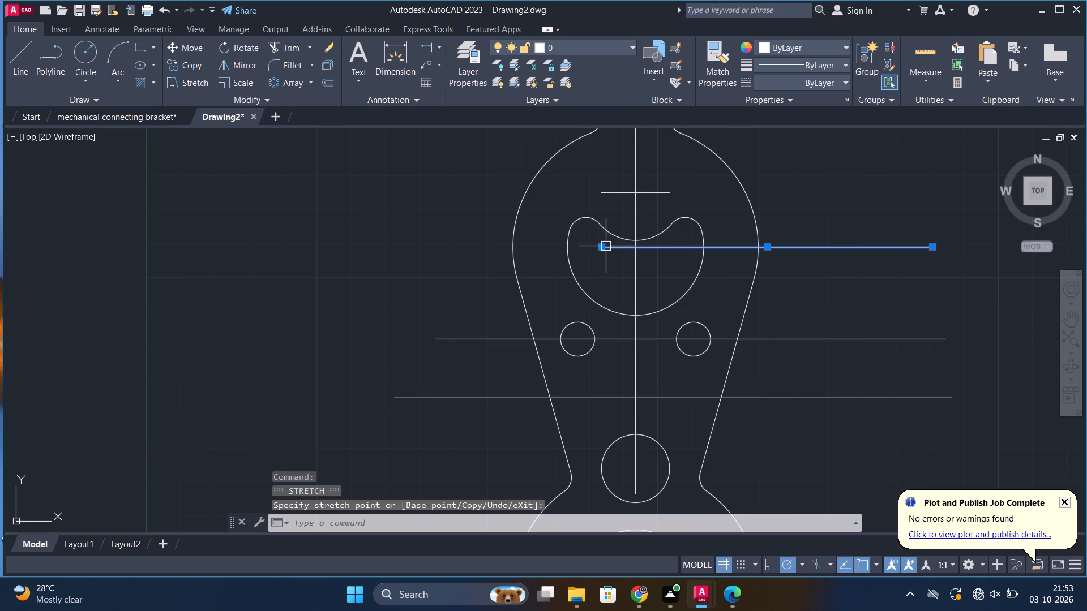
left_click(605, 246)
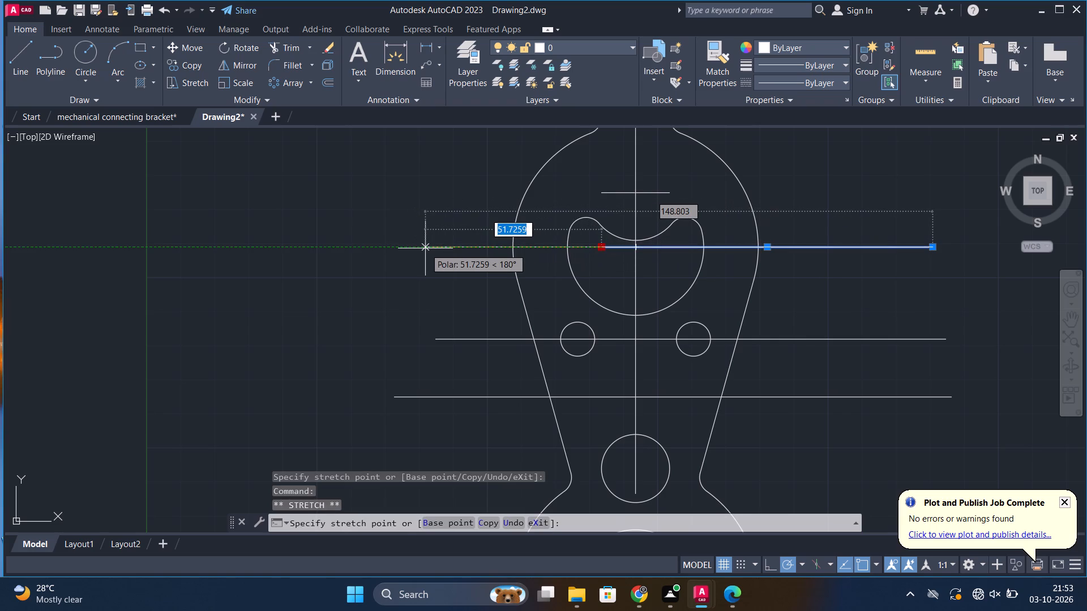
left_click(421, 248)
key("Escape")
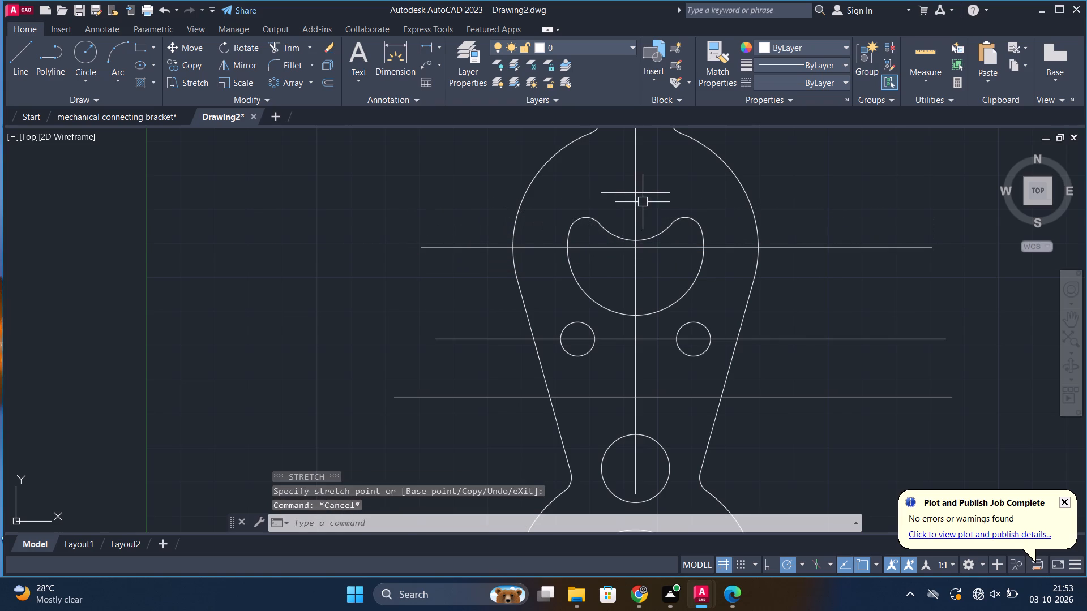
Lengthen the short horizontal line above the kidney-shaped cutout past both sides of the head, to about 134 units long.
left_click(649, 190)
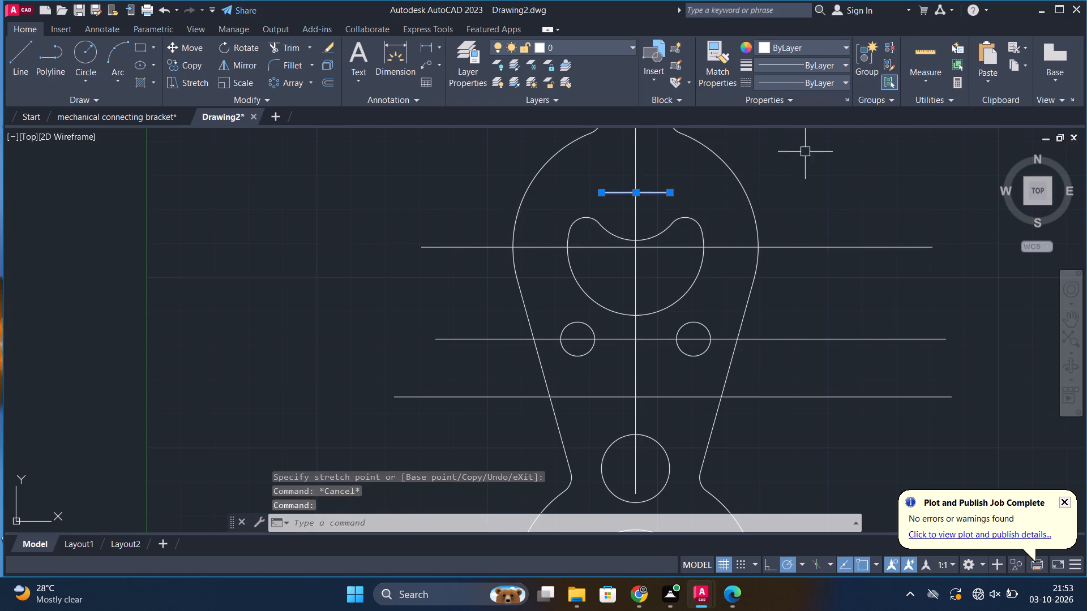
middle_click_drag(805, 151, 801, 225)
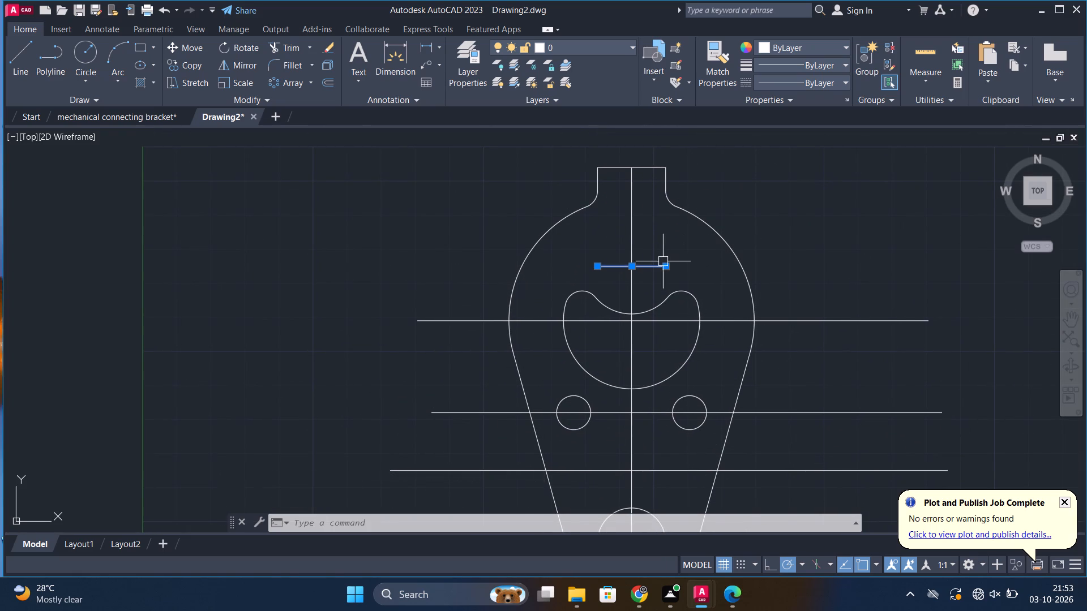
left_click(701, 298)
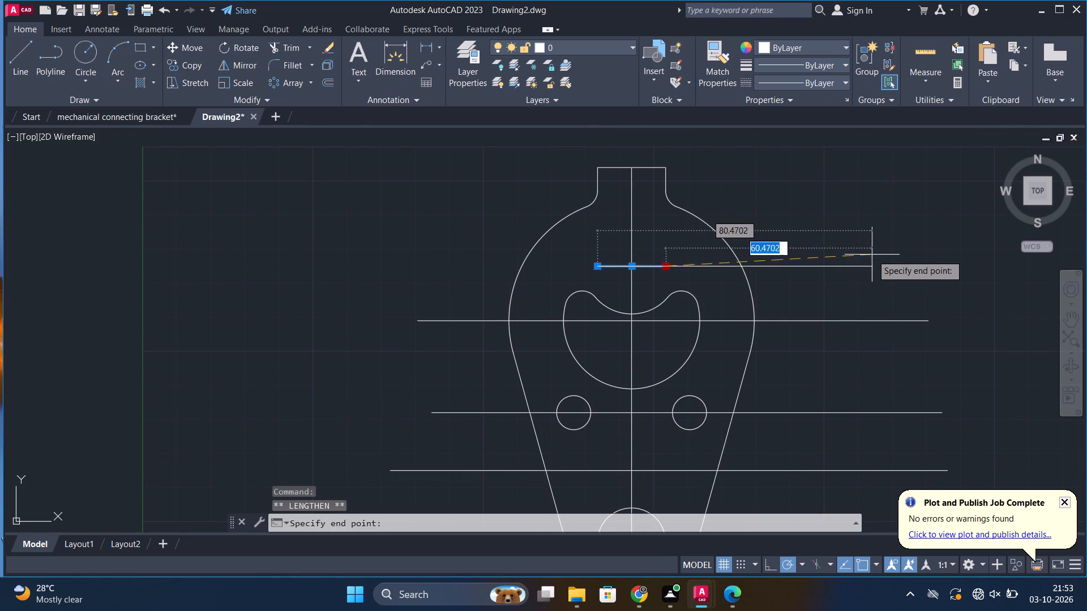
left_click(888, 265)
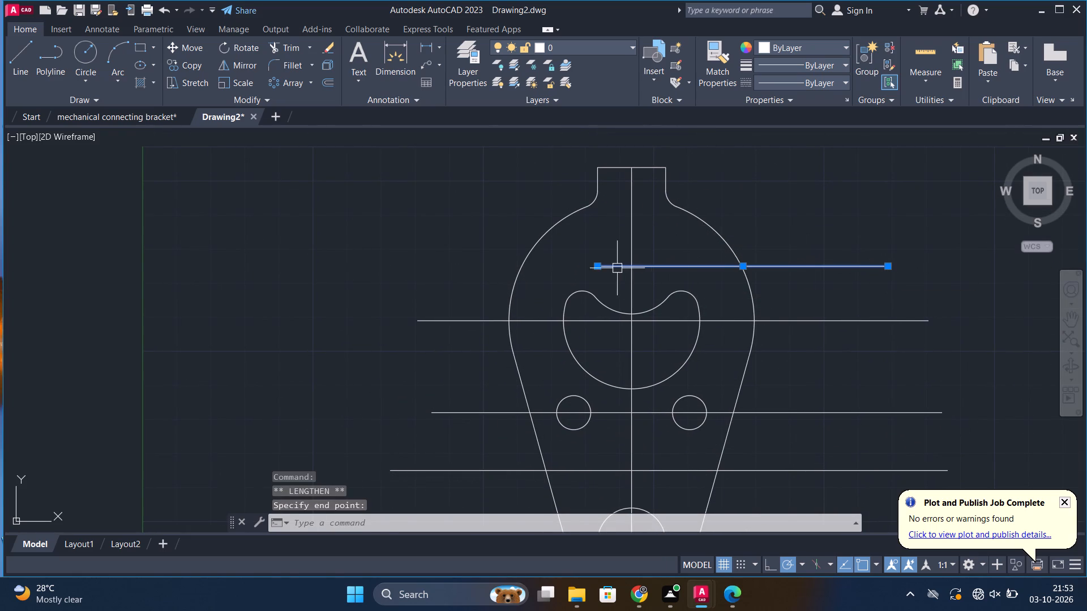
left_click(663, 301)
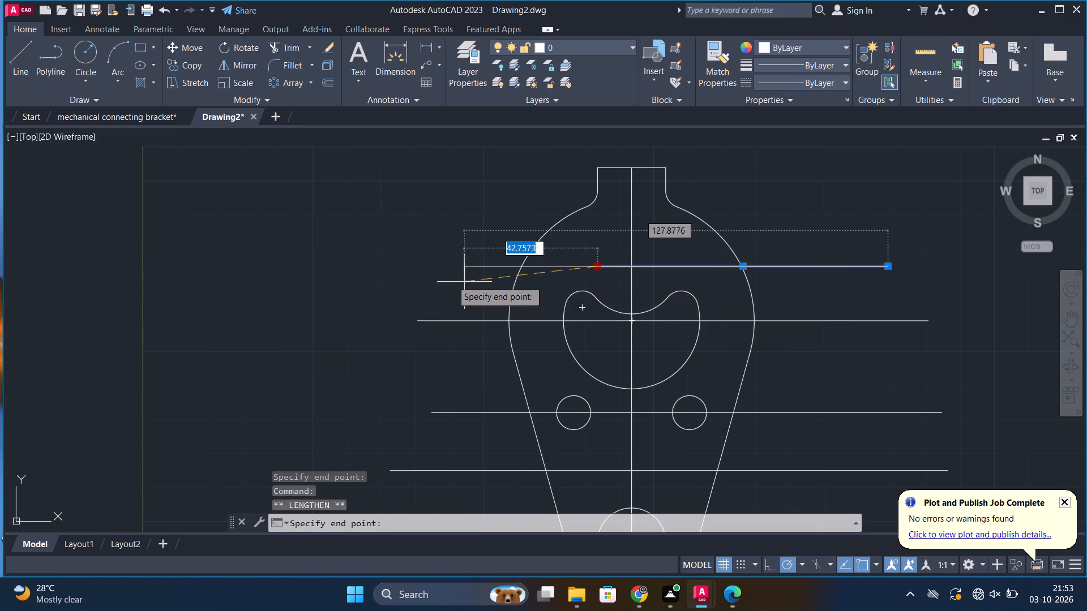
left_click(430, 276)
key("Escape")
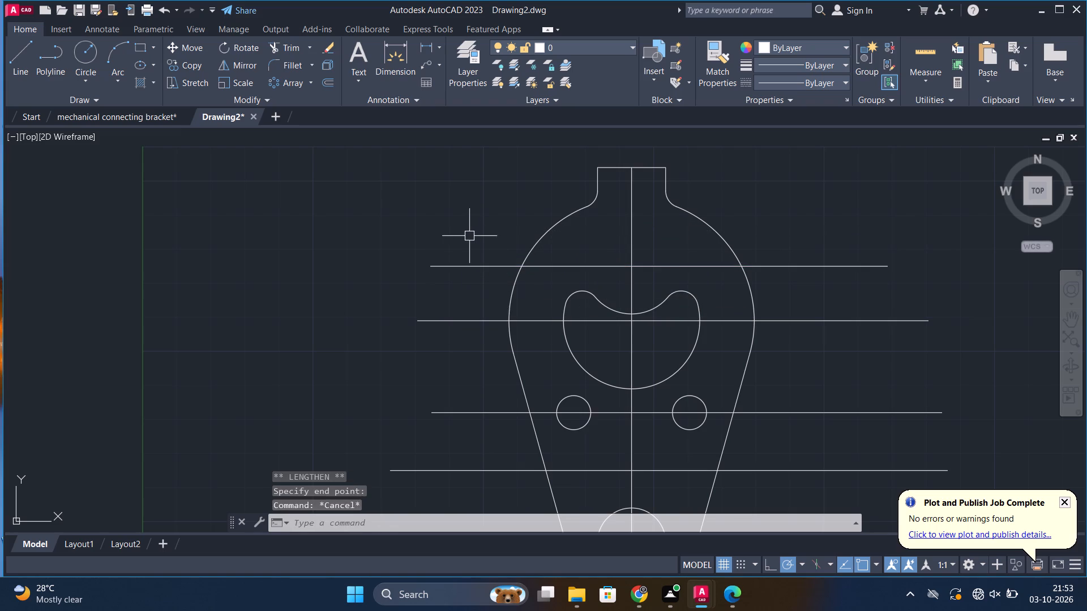
Copy the lower circle from its centre to the intersection of the vertical centreline and the topmost extended horizontal line.
scroll(468, 230, "down", 1)
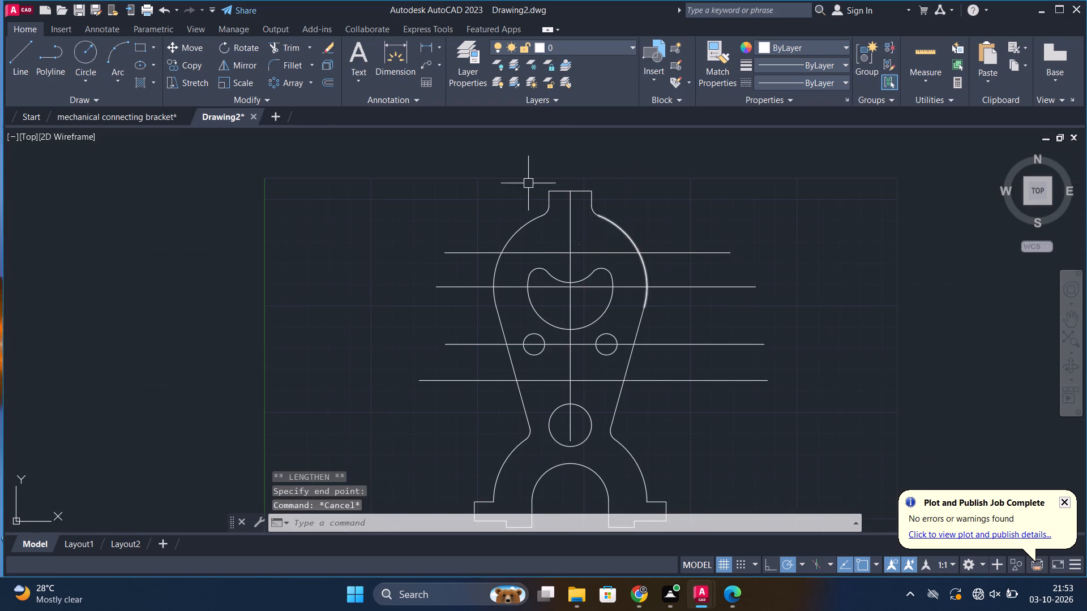
left_click(594, 427)
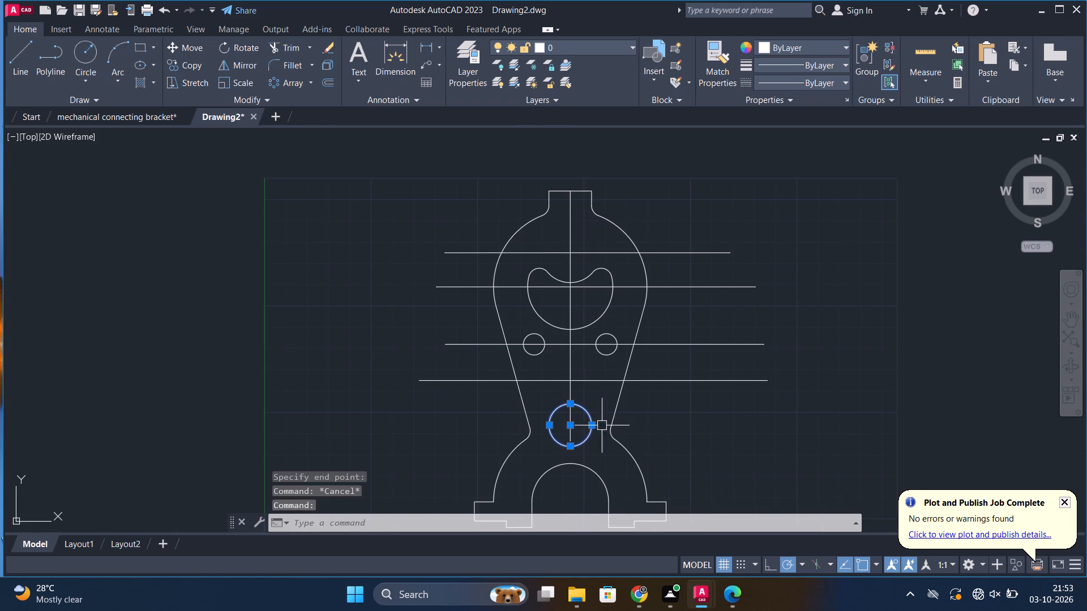
type("CO")
key("Return")
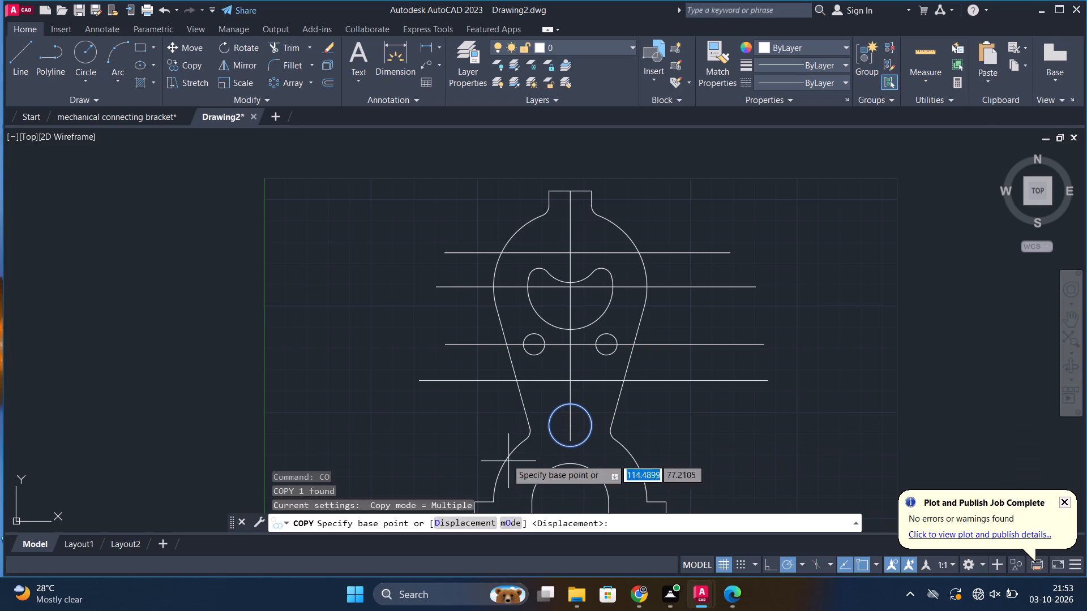
left_click(572, 425)
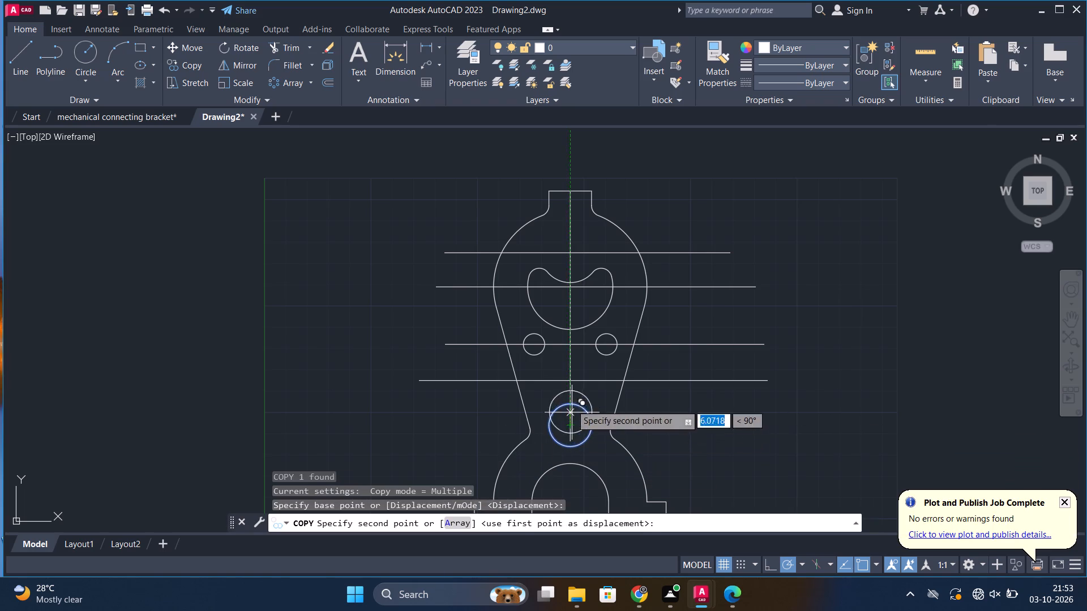
scroll(576, 276, "up", 2)
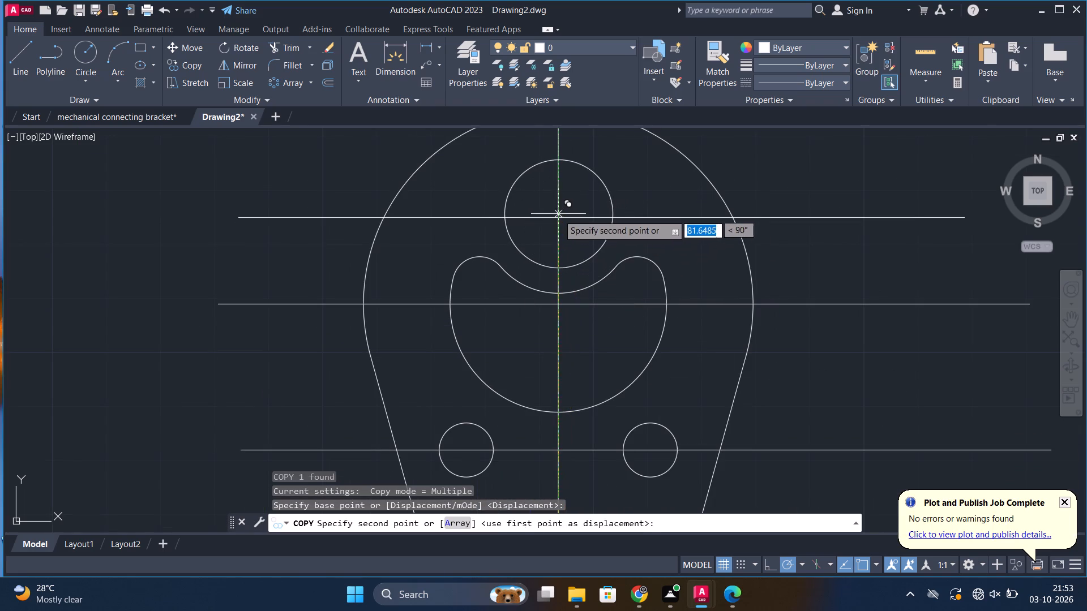
left_click(559, 217)
key("Escape")
scroll(800, 324, "down", 2)
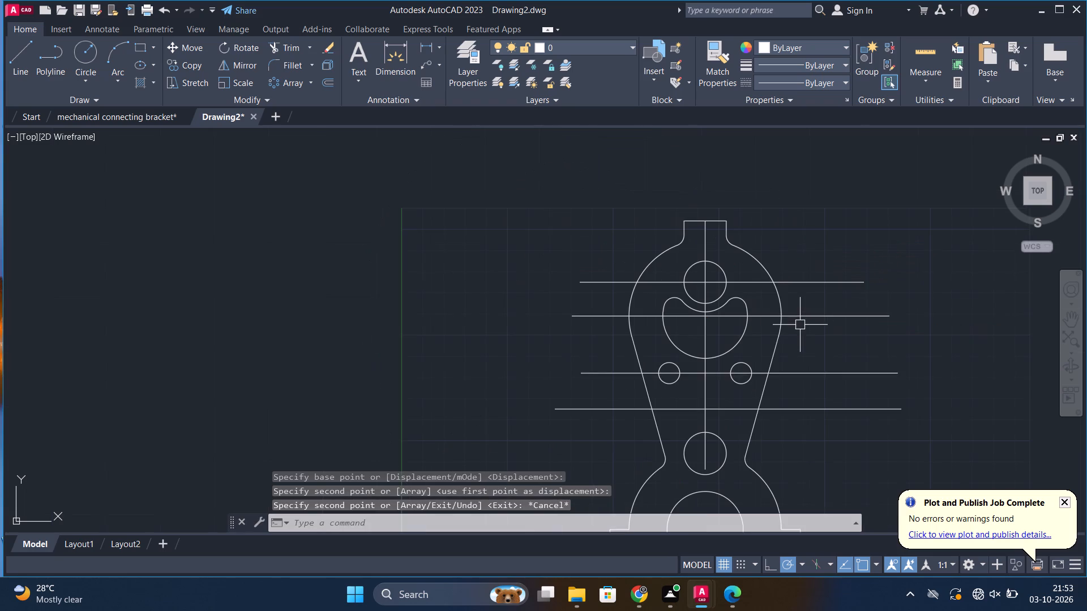
middle_click_drag(847, 425, 736, 325)
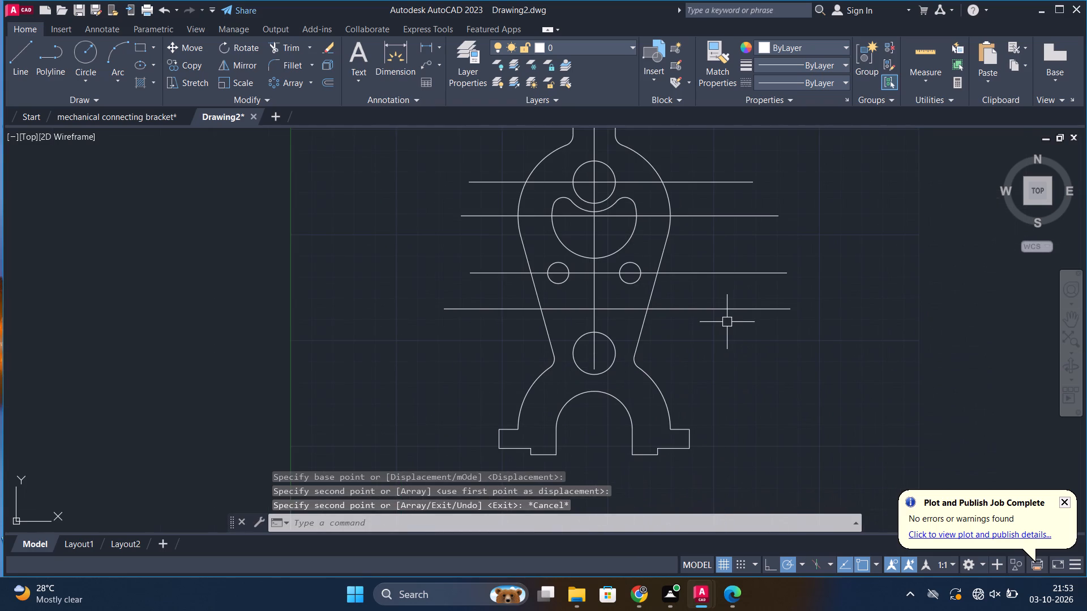
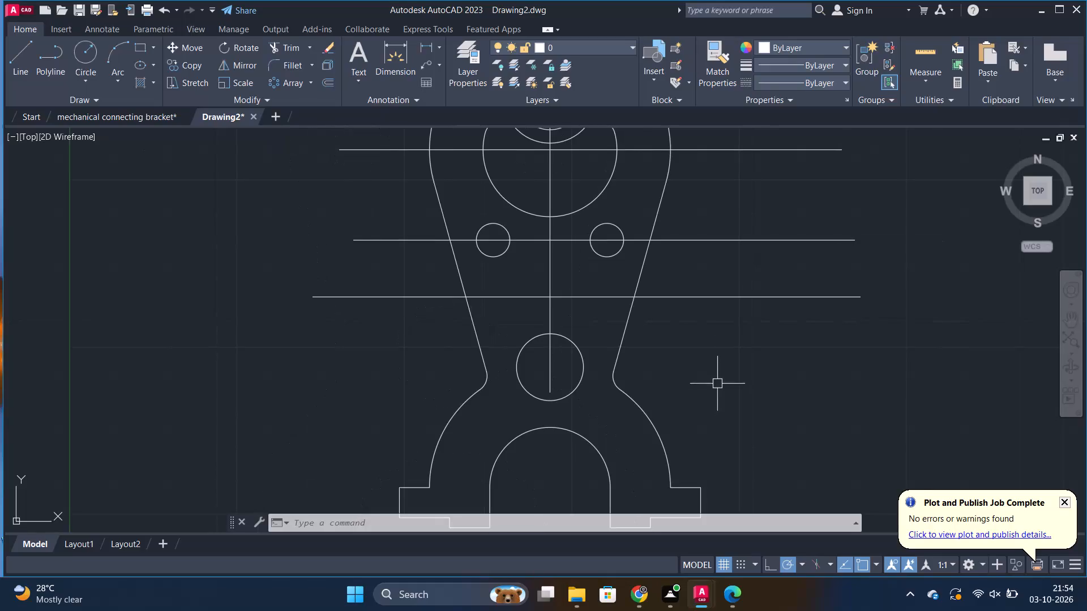
Erase the short separate vertical line segment running down from the centre of the lower circle.
scroll(720, 308, "down", 1)
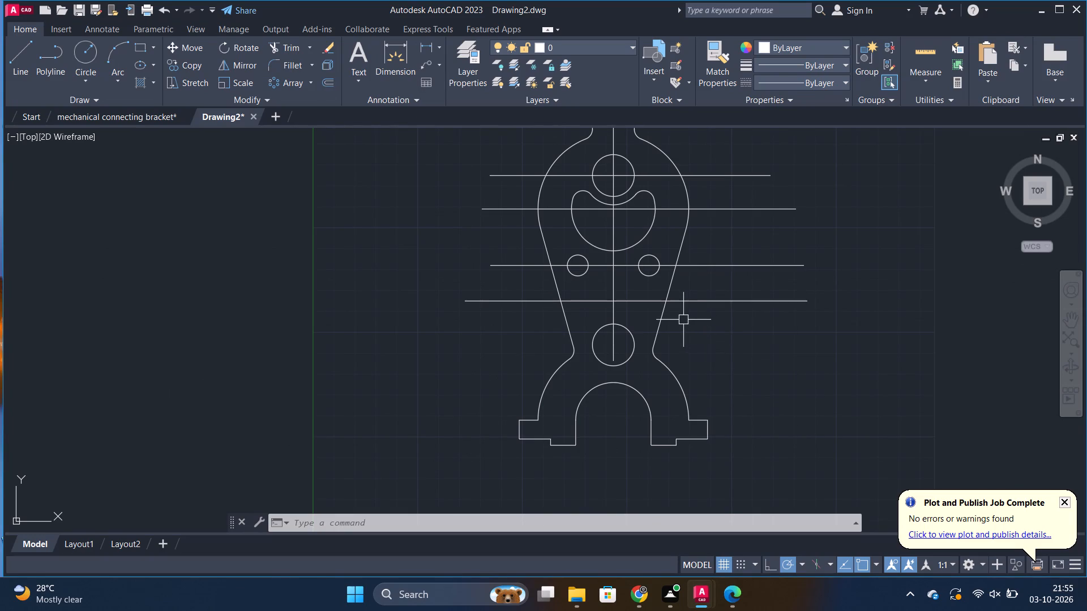
left_click(613, 347)
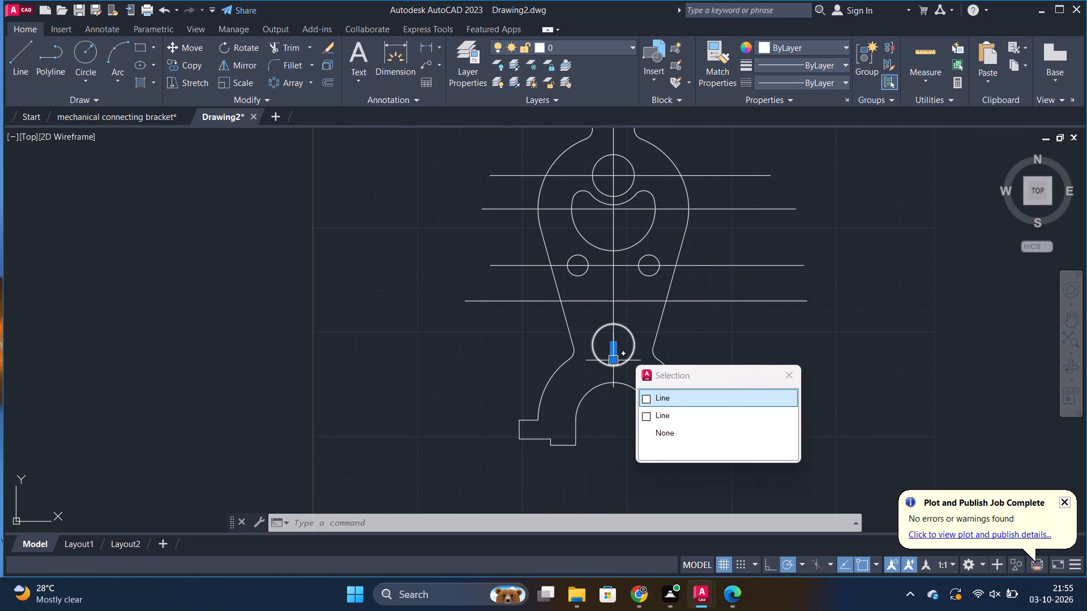
left_click(788, 378)
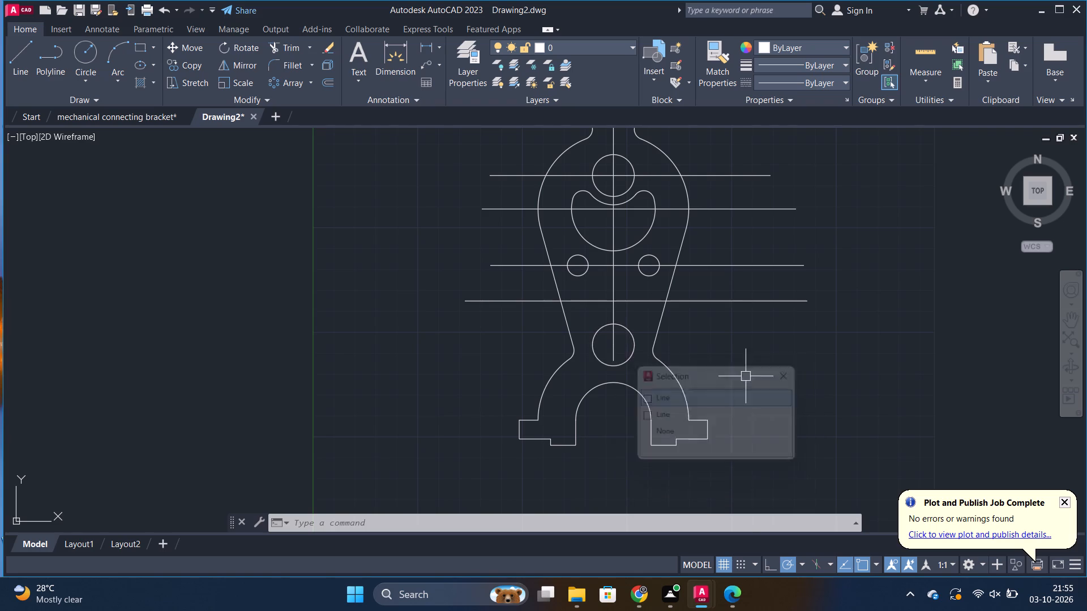
scroll(674, 352, "up", 2)
left_click(520, 303)
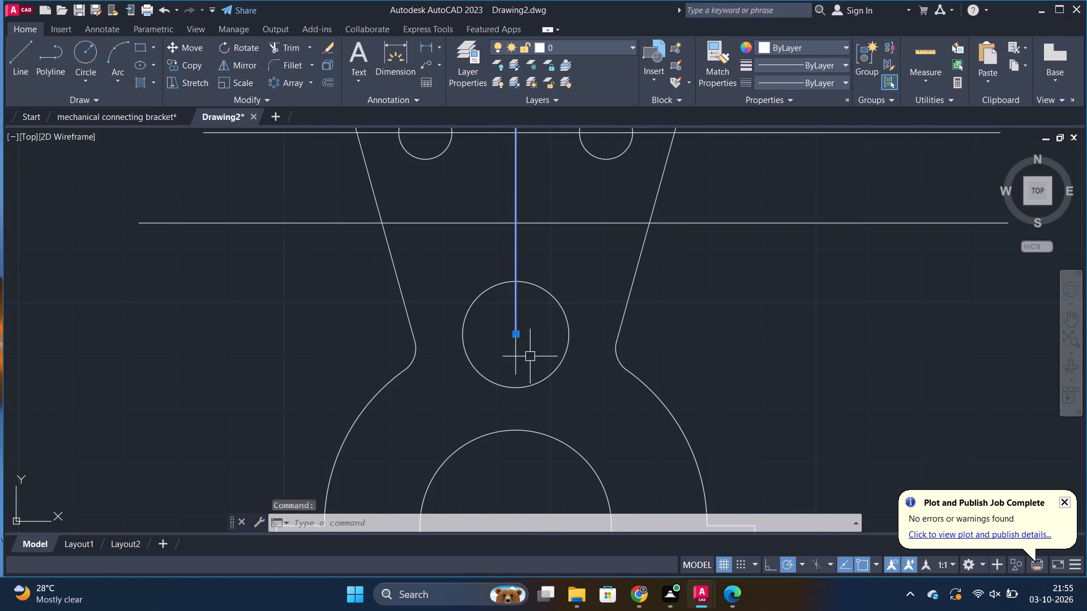
left_click(517, 358)
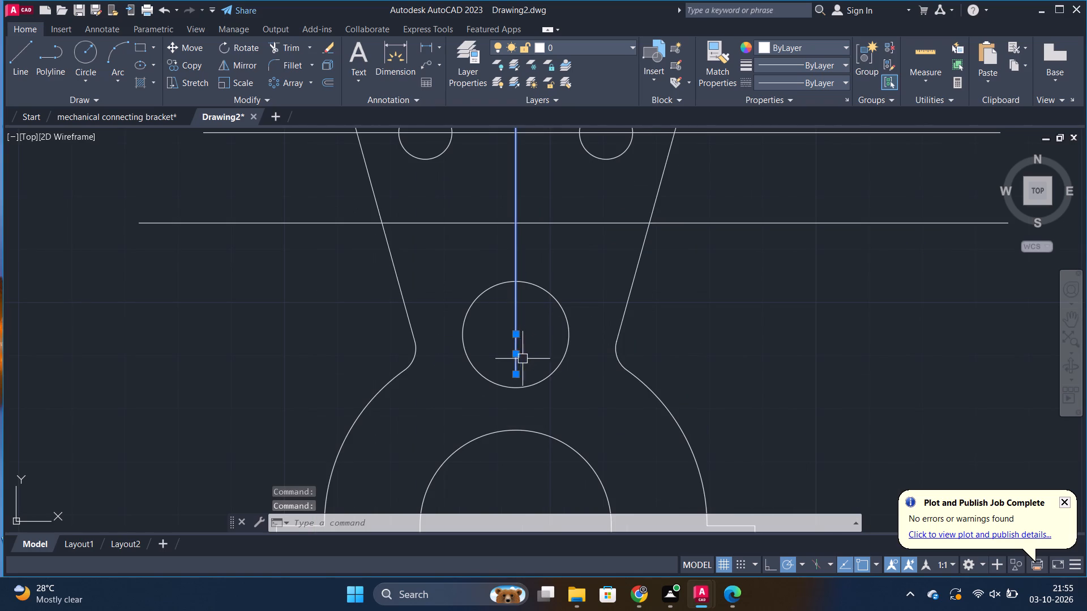
key("e")
key("Escape")
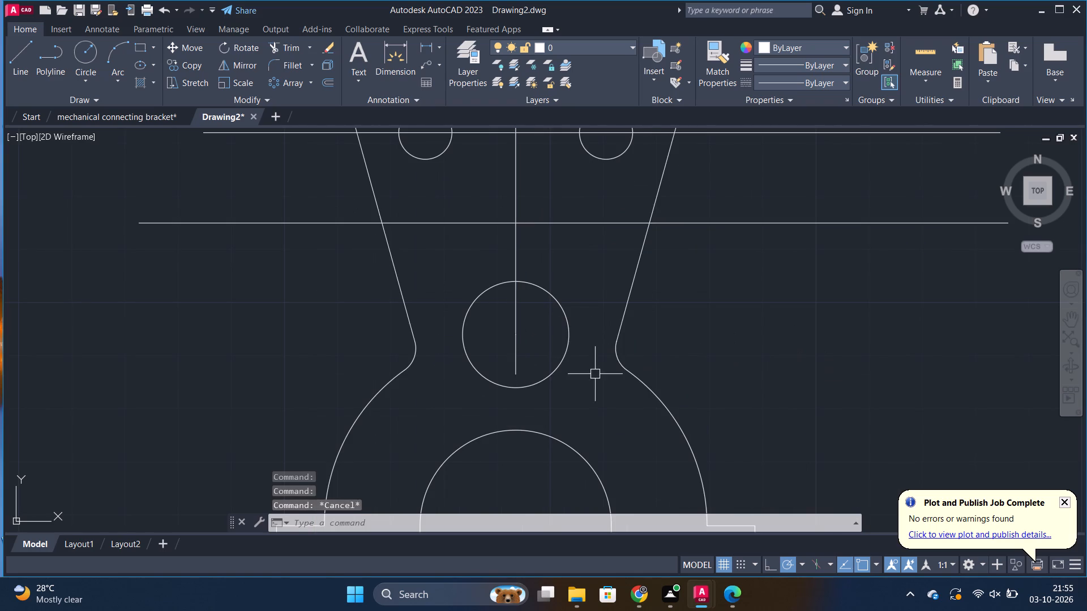
left_click(515, 352)
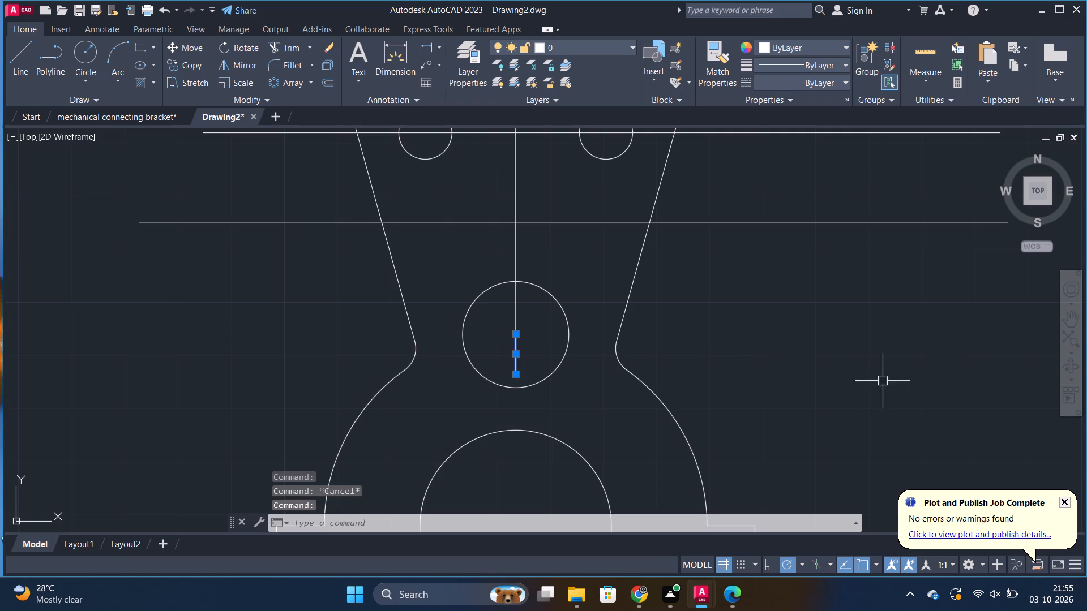
key("e")
key("Return")
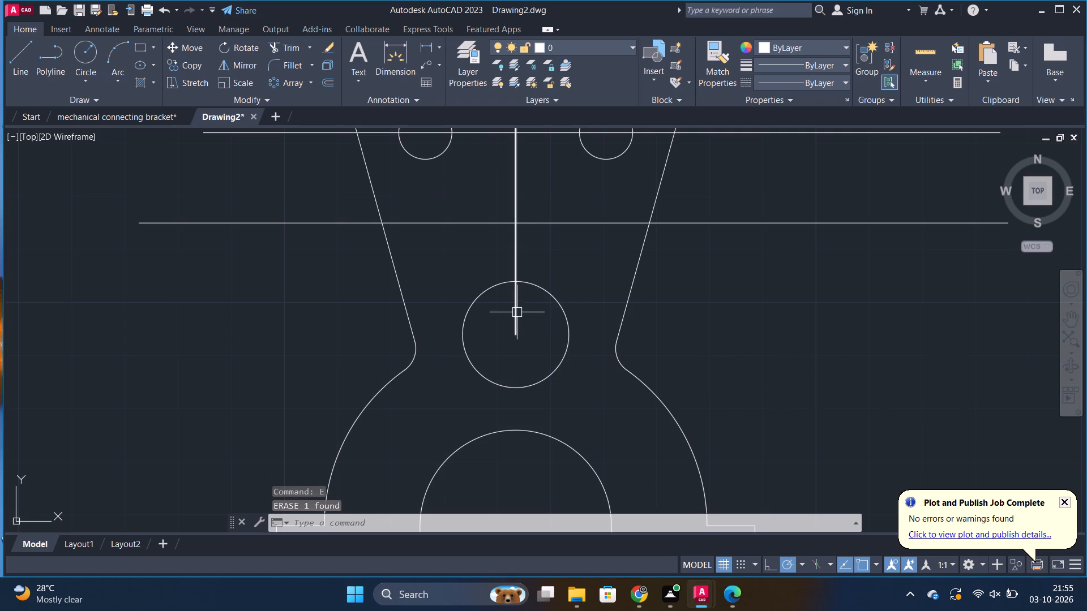
Lengthen the vertical centreline's lower end by about 60 units, past the bottom of the half-ring base.
left_click(517, 312)
left_click(553, 369)
scroll(553, 369, "down", 2)
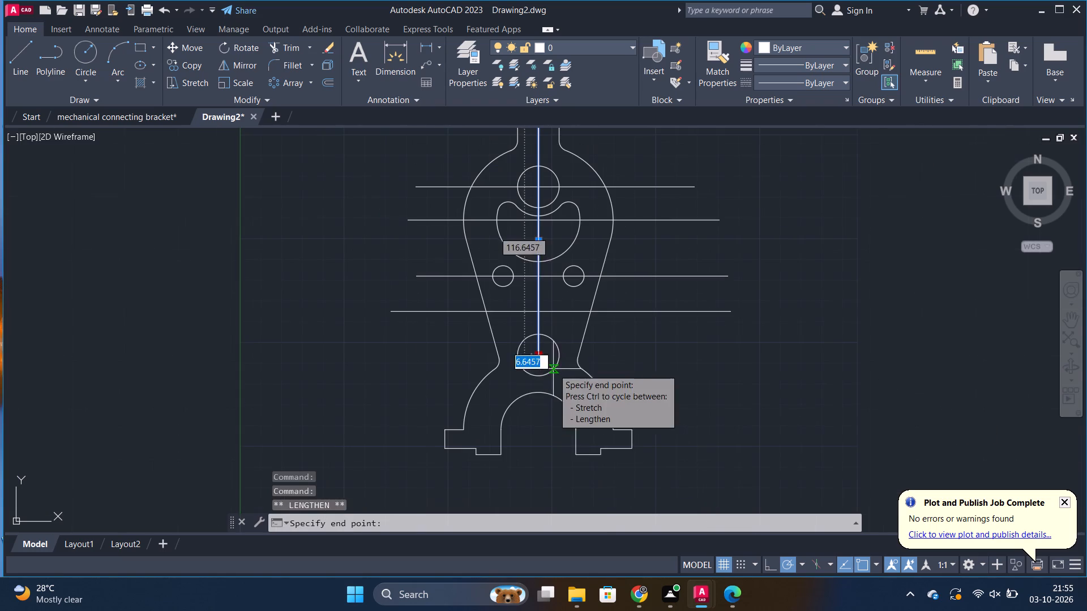
left_click(546, 487)
key("Escape")
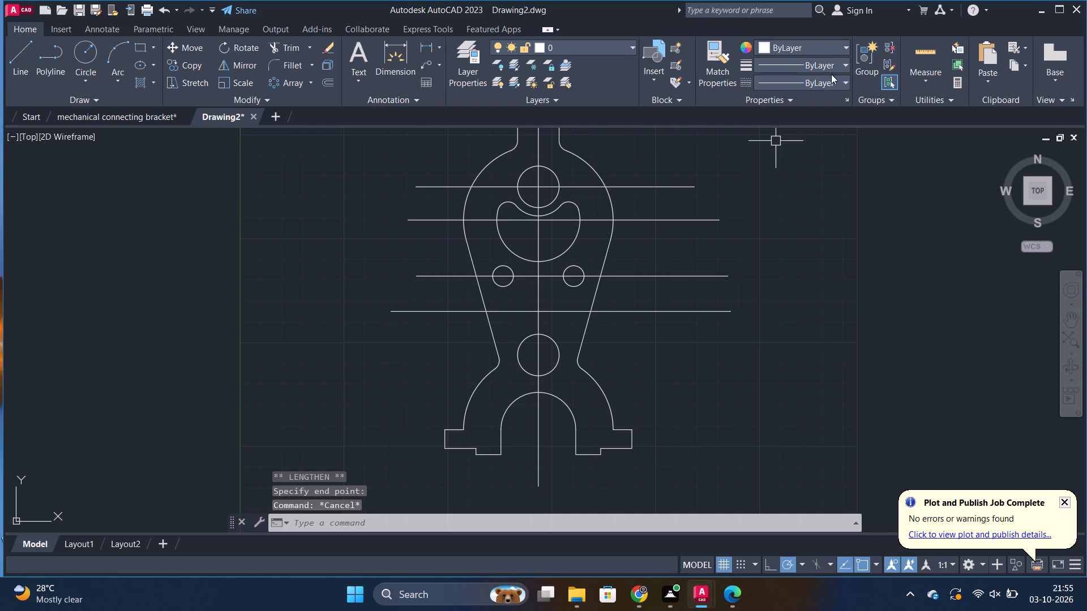
Load the ACAD_ISO02W100 (ISO dash) linetype from acadiso.lin into the drawing.
left_click(832, 75)
left_click(788, 146)
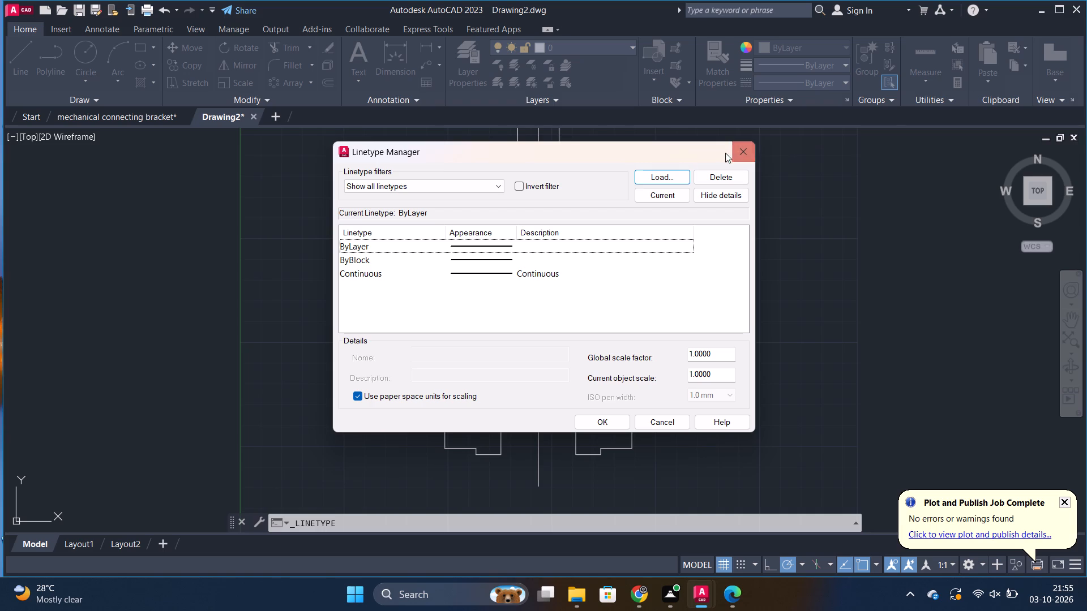
left_click(661, 171)
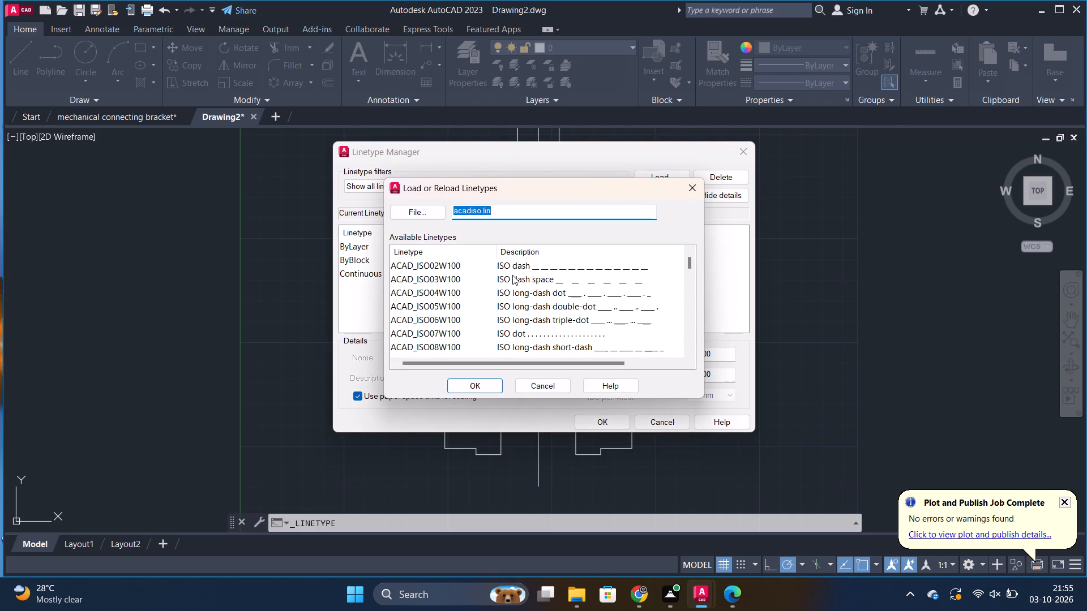
left_click(512, 275)
left_click(516, 269)
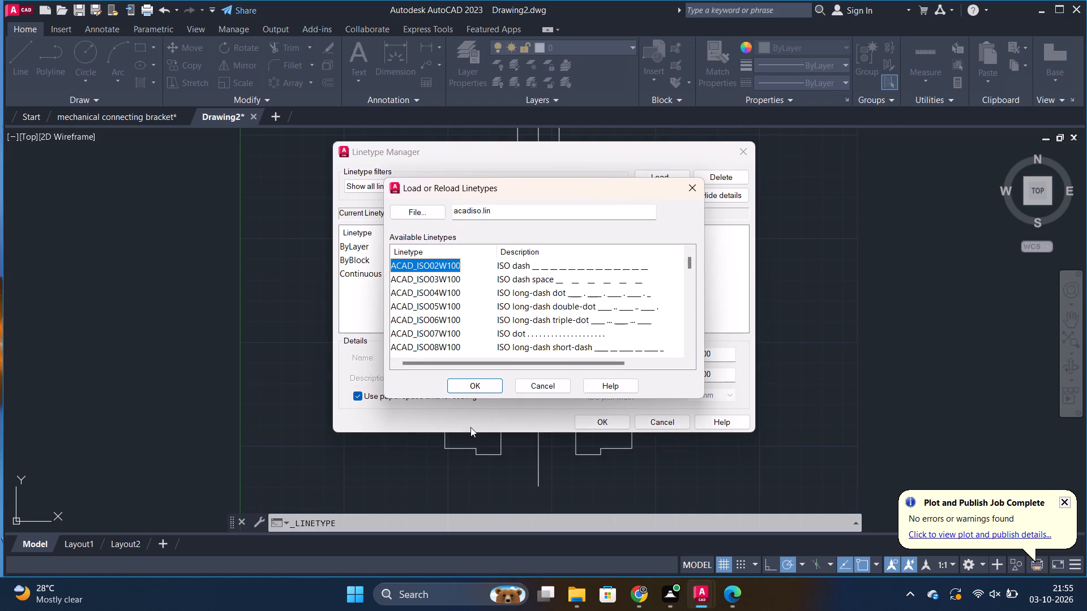
left_click(478, 390)
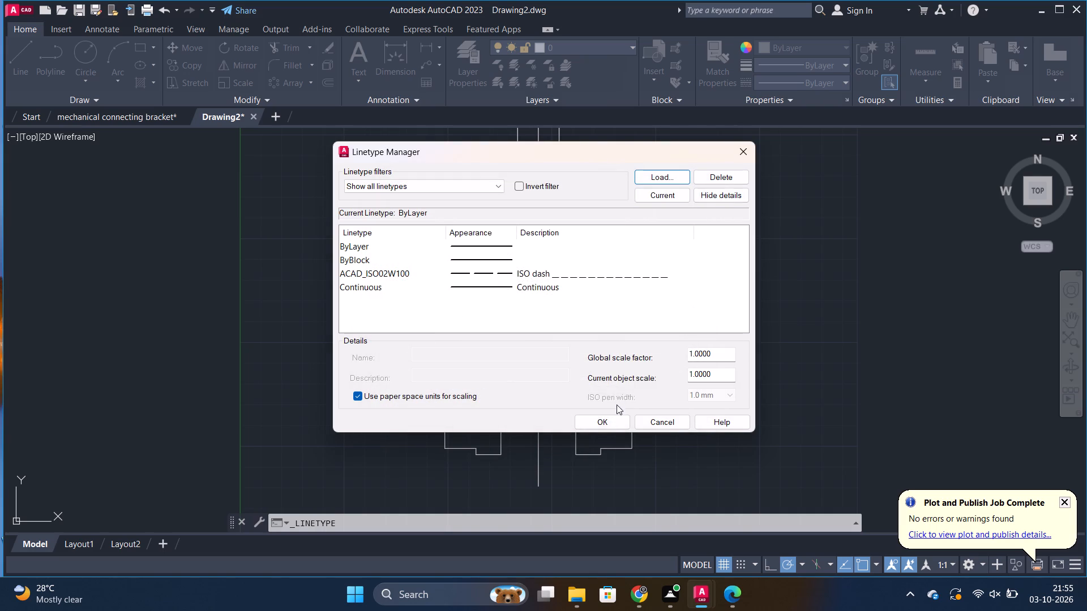
left_click(617, 412)
left_click(615, 421)
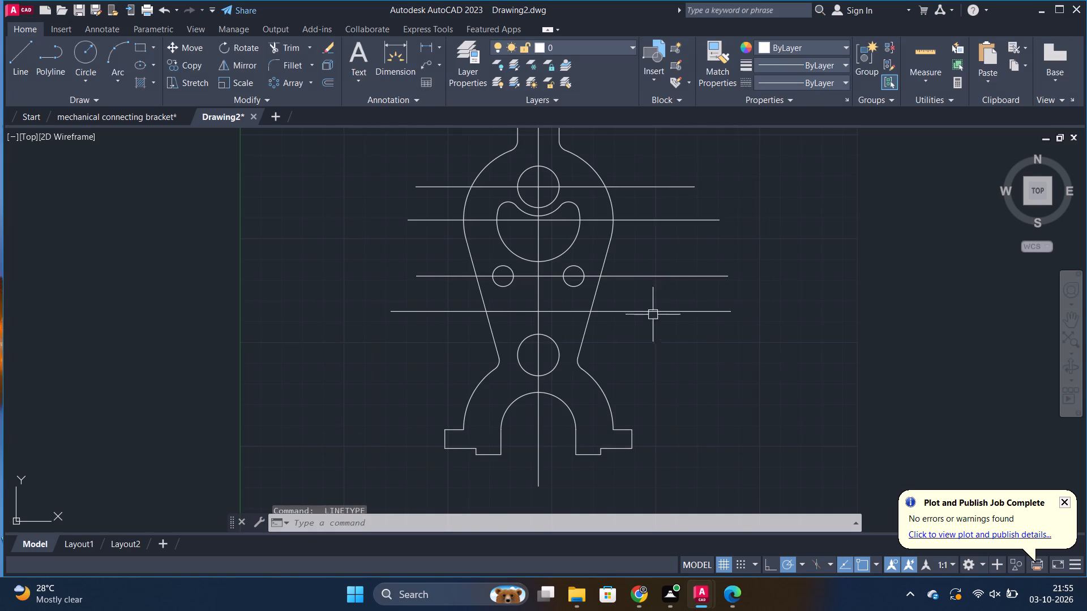
Change the four extended horizontal lines and the vertical centreline to the ACAD_ISO02W100 linetype.
left_click_drag(662, 159, 683, 381)
left_click(683, 381)
left_click_drag(688, 382, 687, 350)
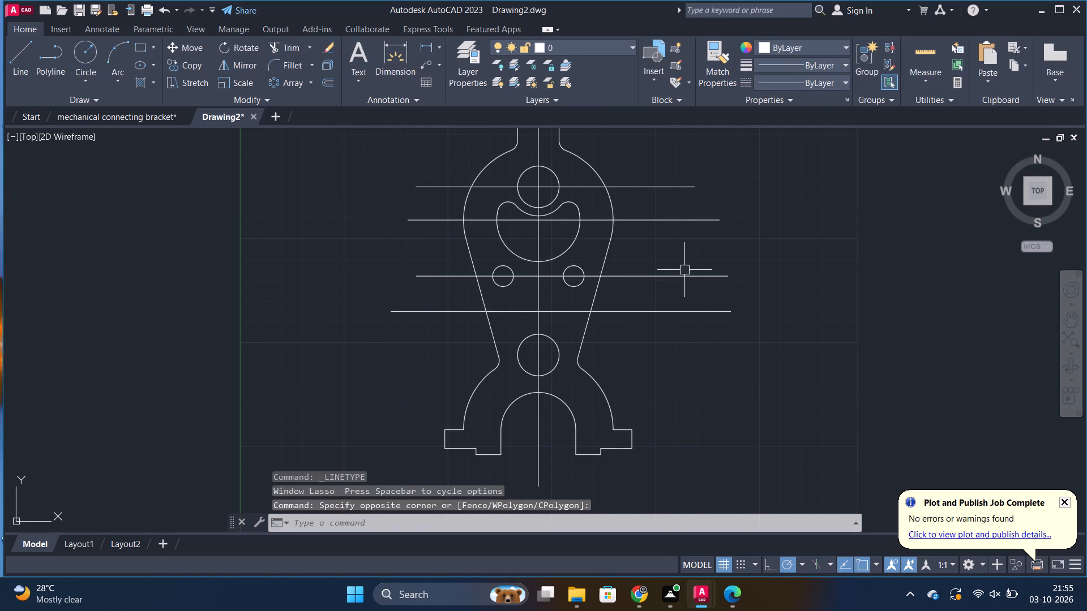
left_click(674, 157)
left_click(693, 315)
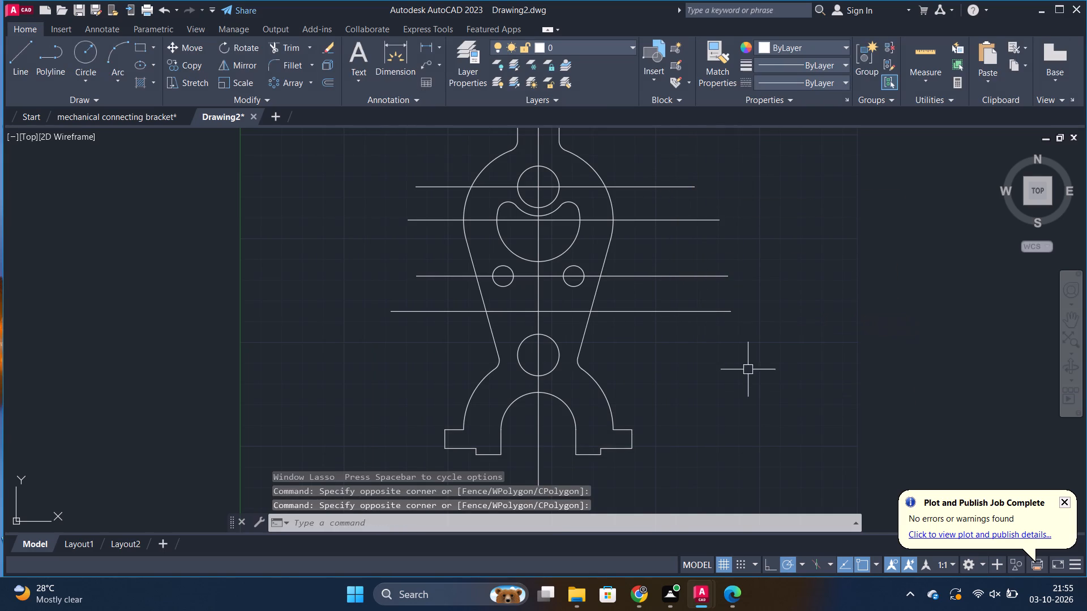
left_click(748, 366)
left_click(660, 149)
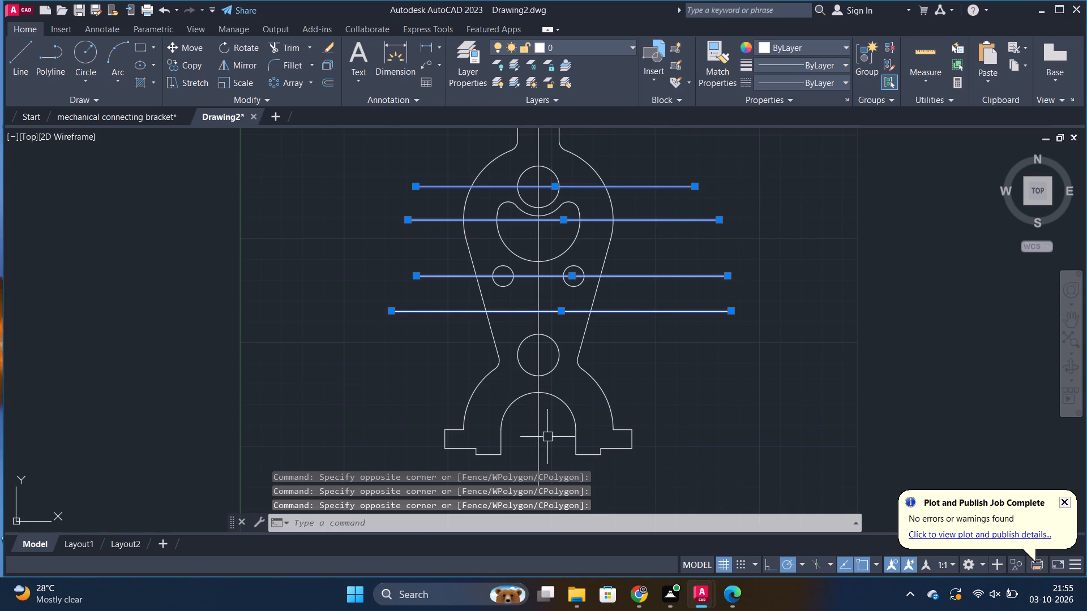
left_click(540, 437)
left_click(780, 81)
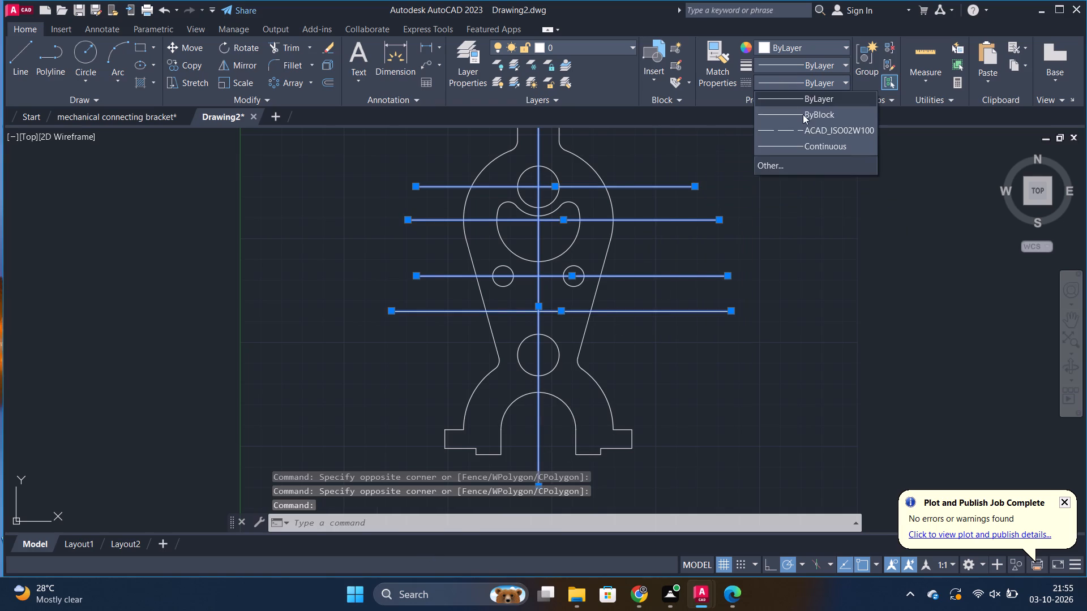
left_click(812, 135)
key("Escape")
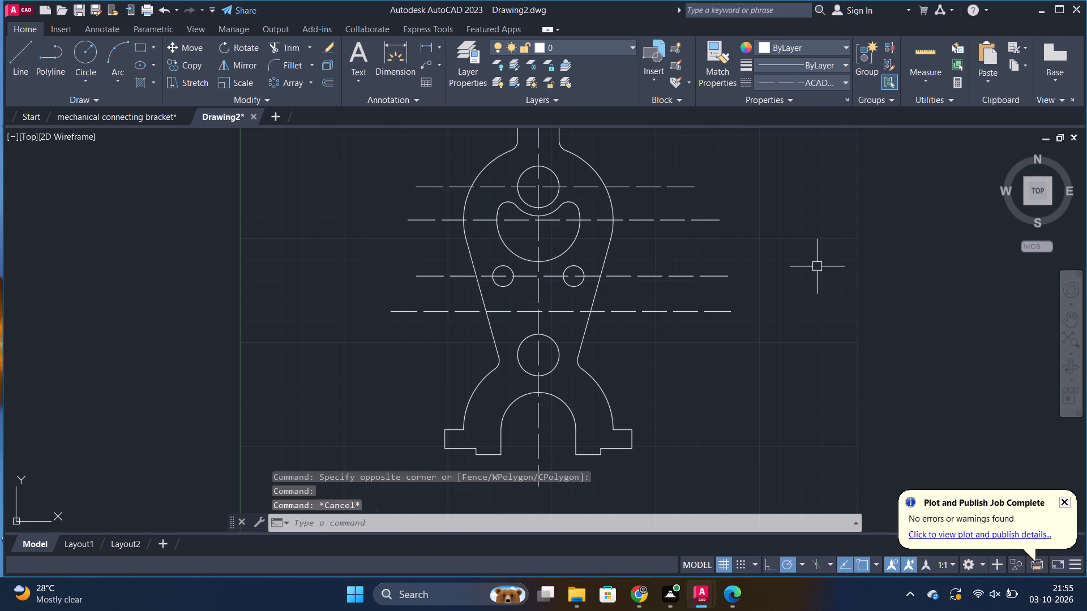
Set ACAD_ISO02W100 as the current linetype with no objects selected.
left_click(840, 84)
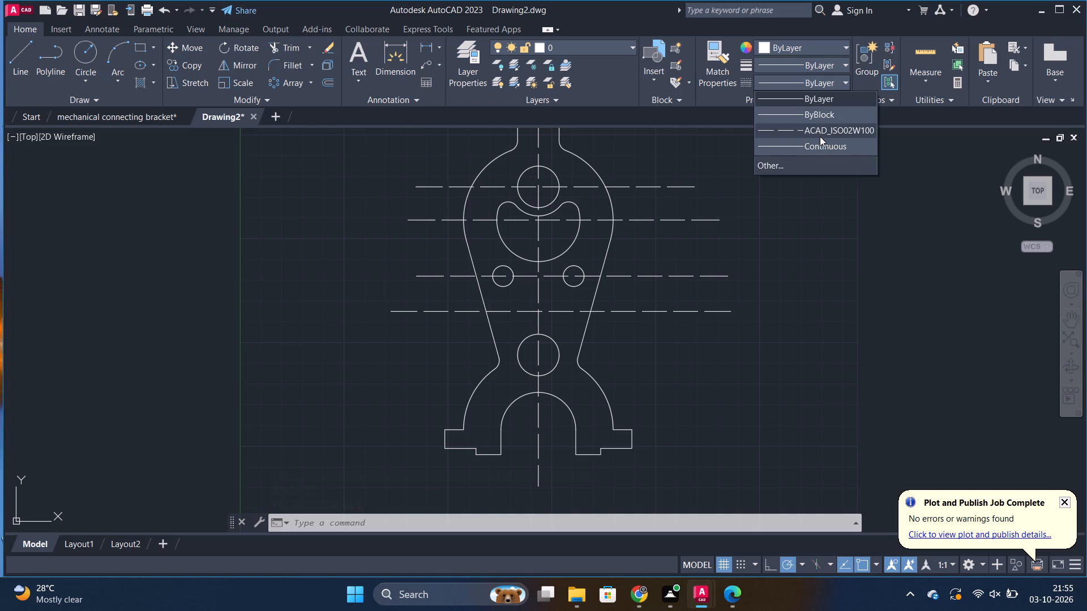
left_click(820, 133)
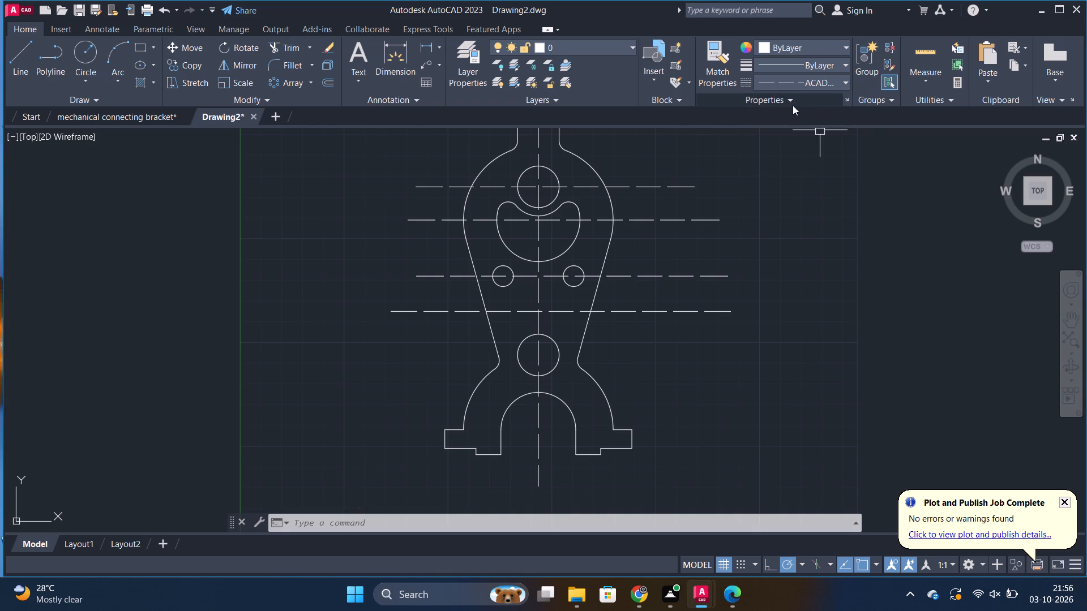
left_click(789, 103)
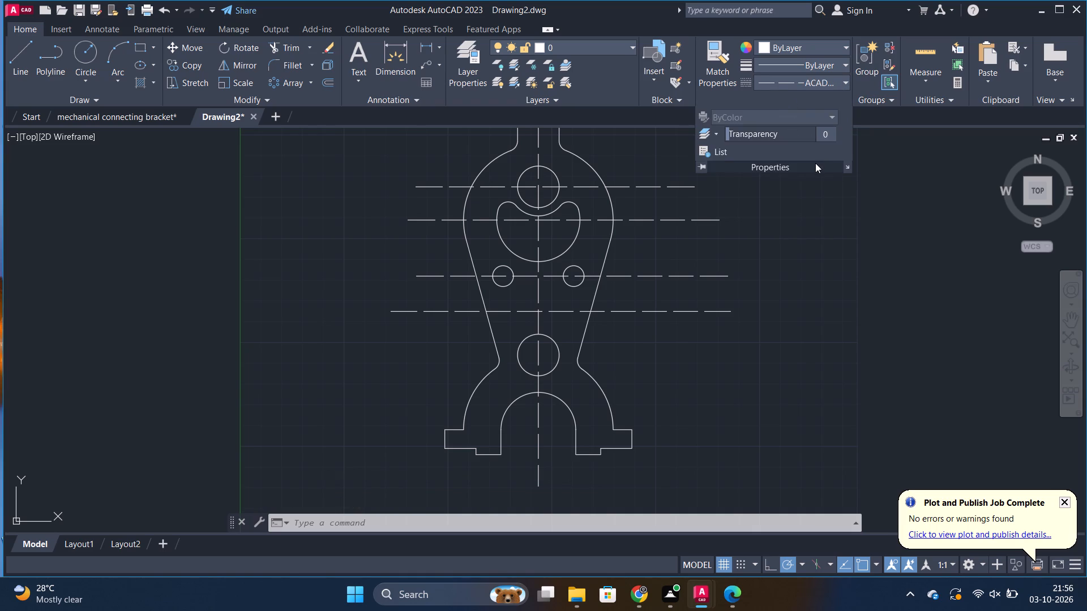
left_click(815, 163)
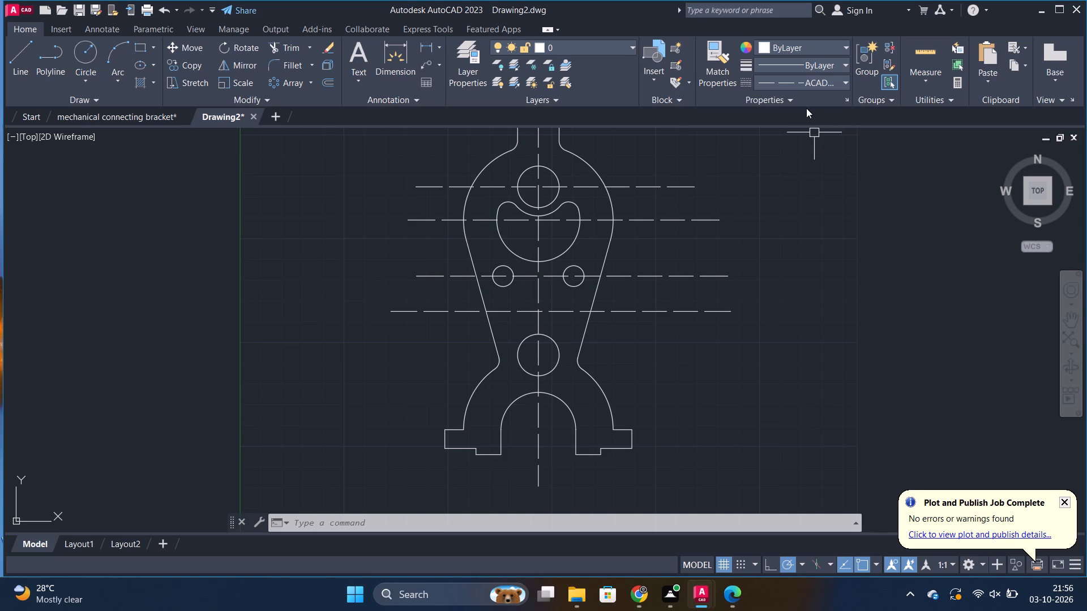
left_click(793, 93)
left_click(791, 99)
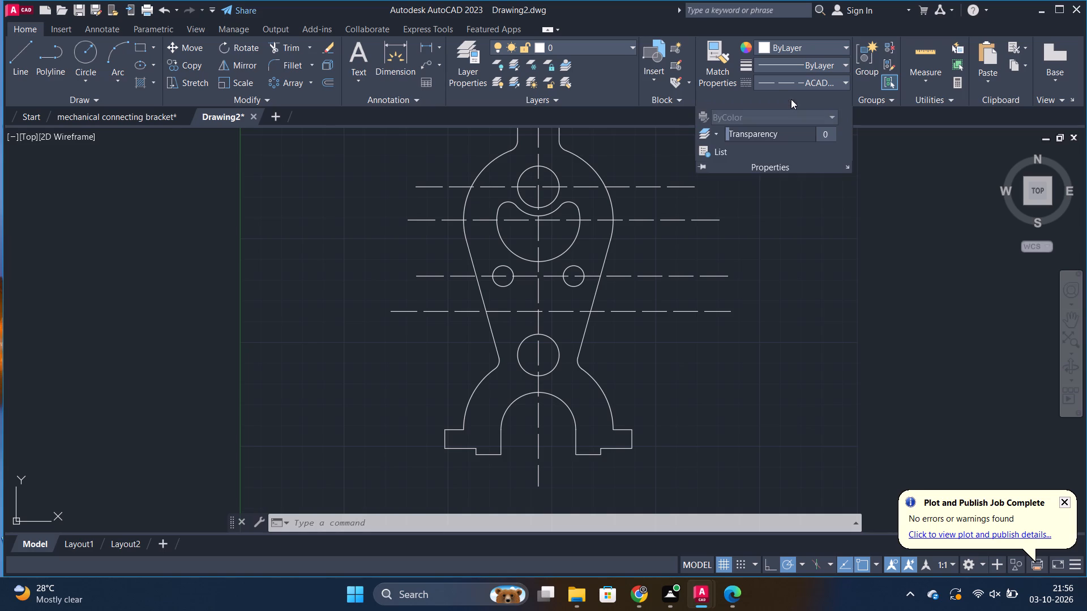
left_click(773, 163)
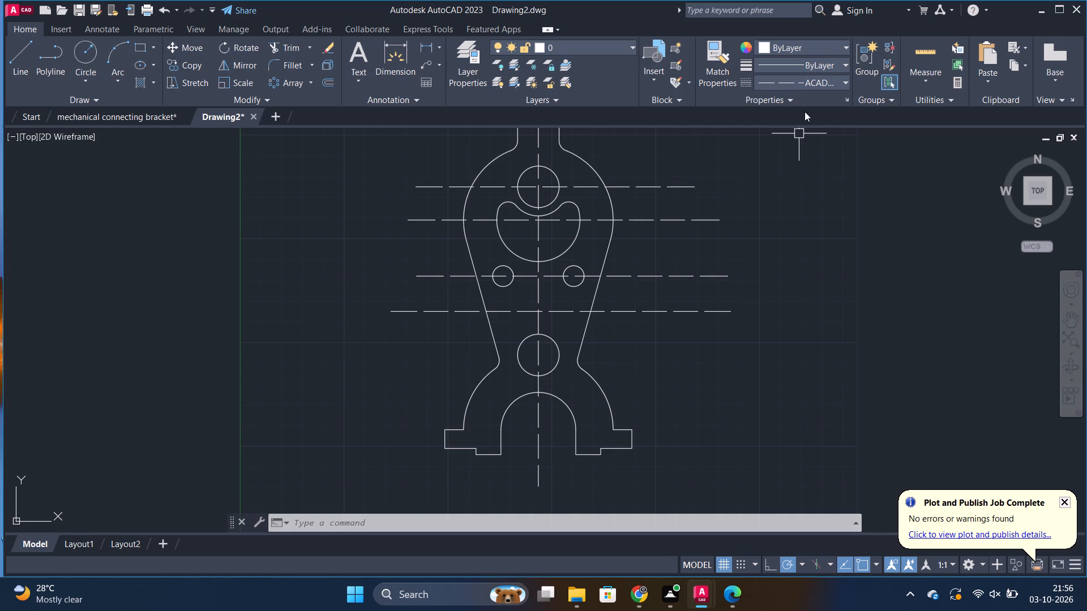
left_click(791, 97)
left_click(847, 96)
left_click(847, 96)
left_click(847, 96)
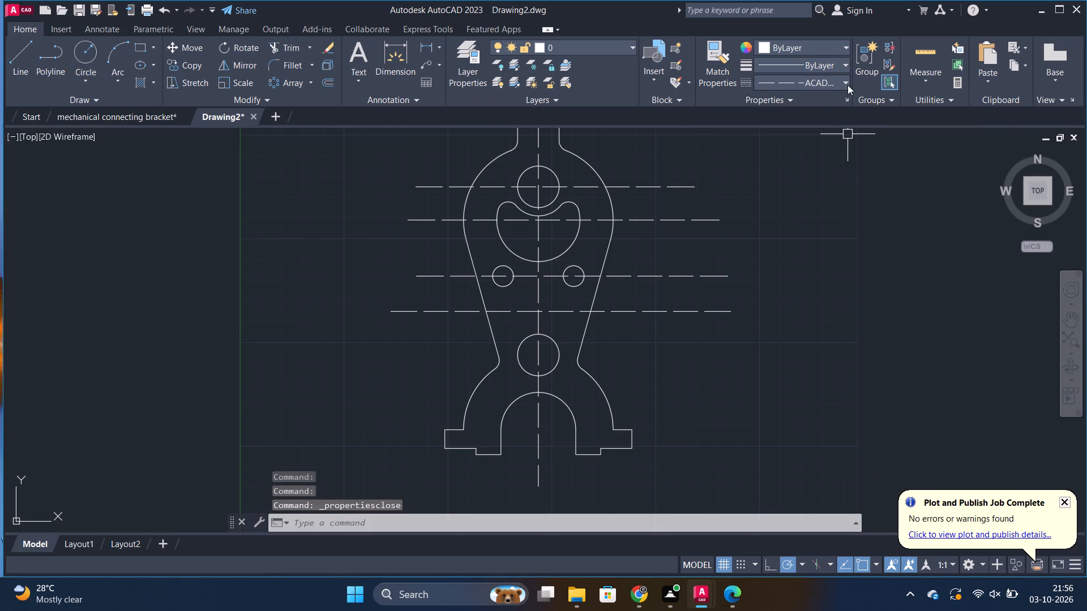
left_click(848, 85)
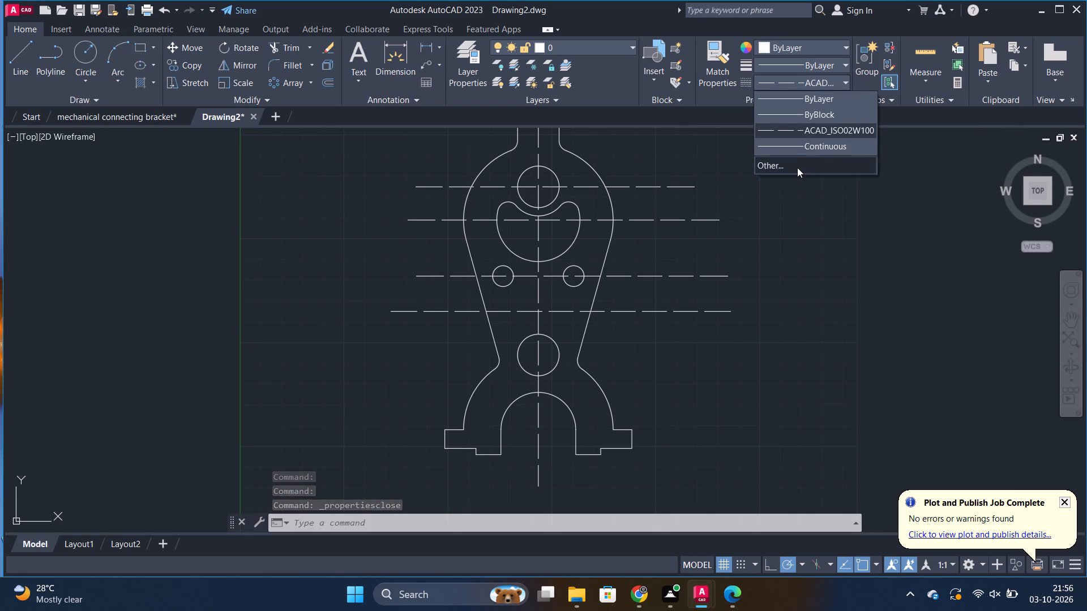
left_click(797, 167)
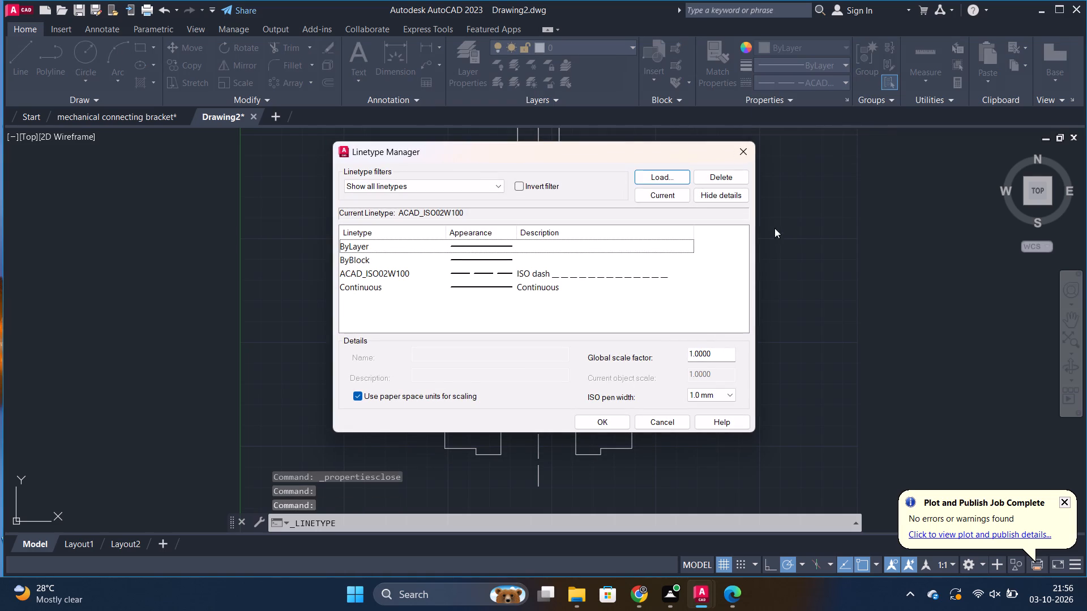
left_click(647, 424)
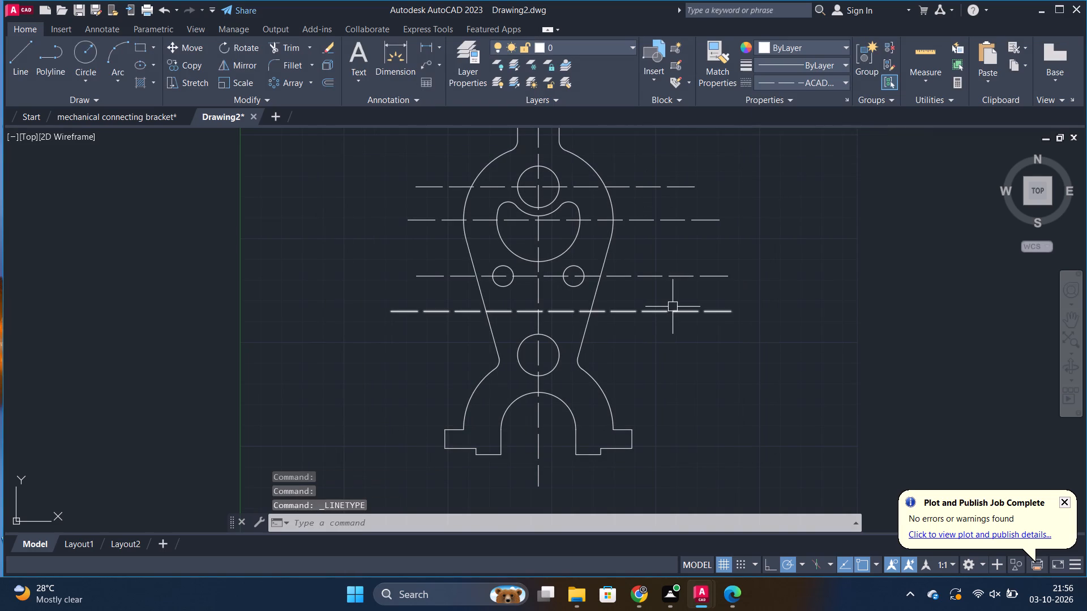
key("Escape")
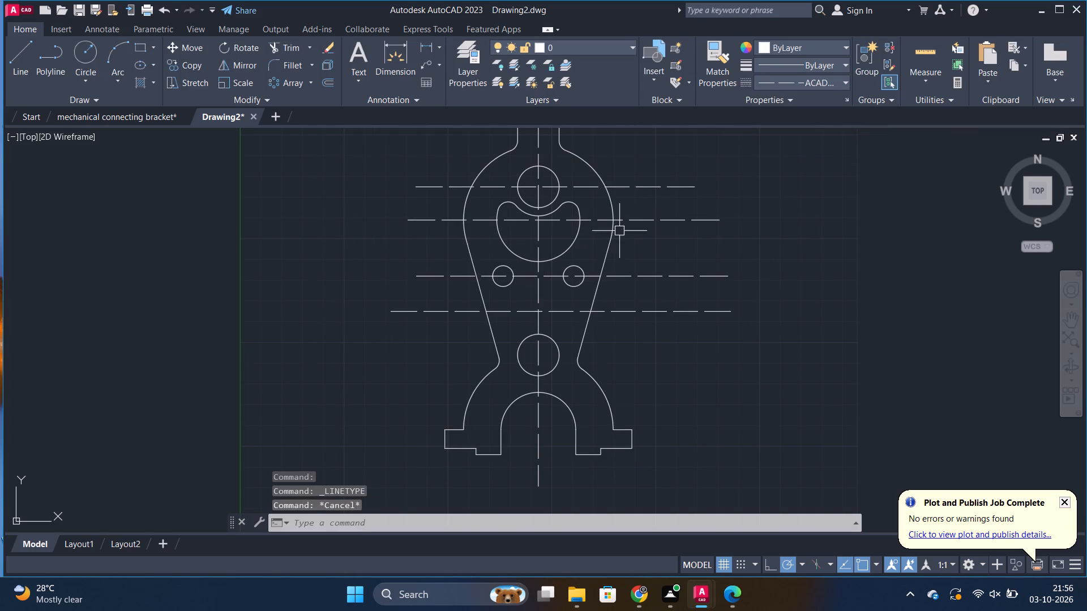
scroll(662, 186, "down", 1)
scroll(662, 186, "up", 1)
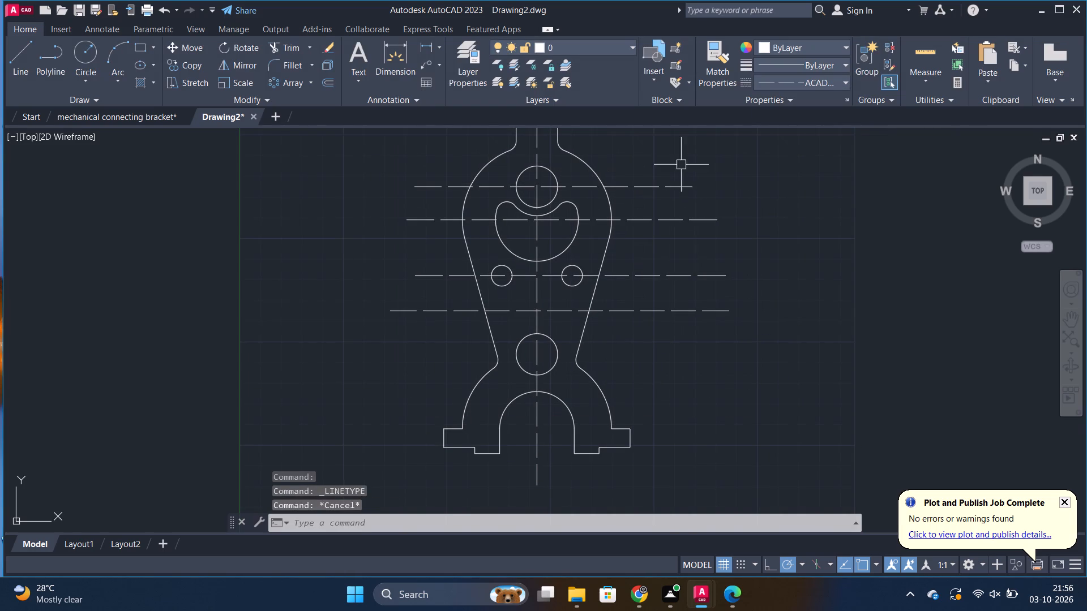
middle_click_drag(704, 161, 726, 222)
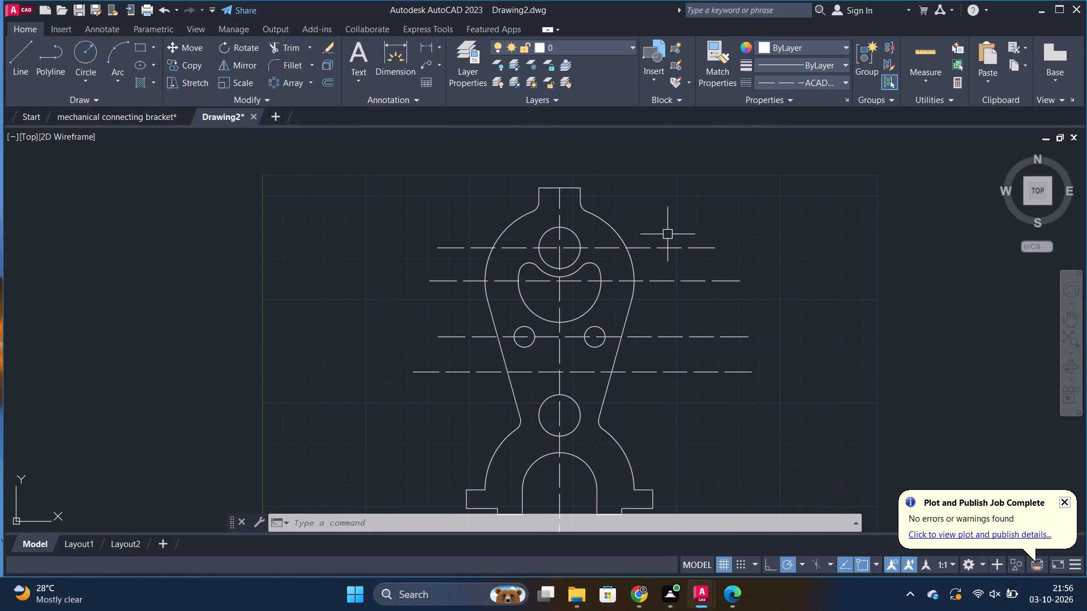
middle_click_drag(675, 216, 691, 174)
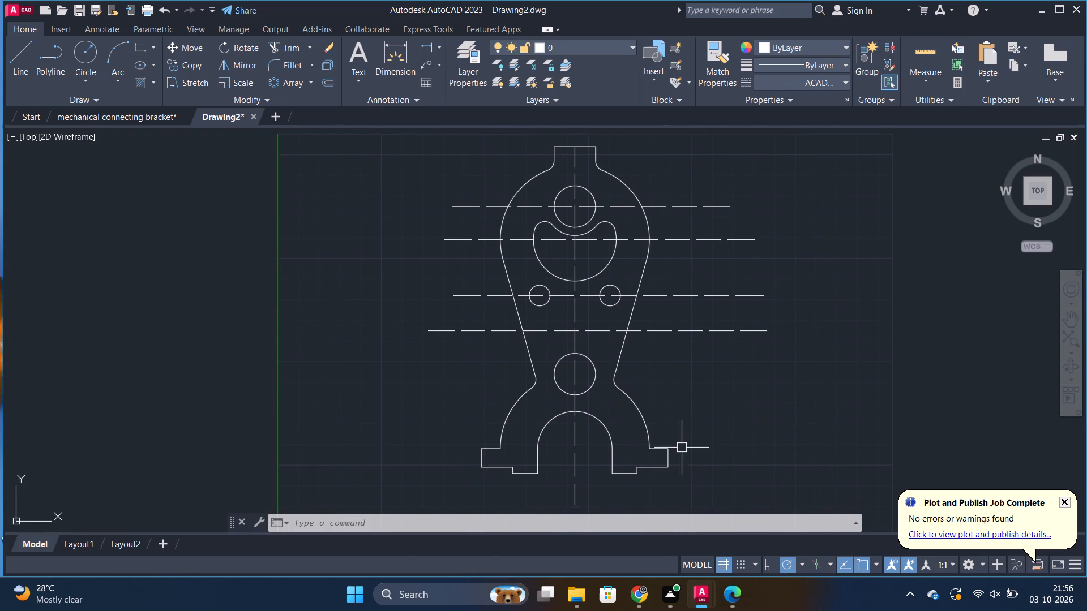
Fillet both corners where the half-ring's outer arc meets the base flange tops with radius 8.
key("f")
key("Return")
key("r")
key("Return")
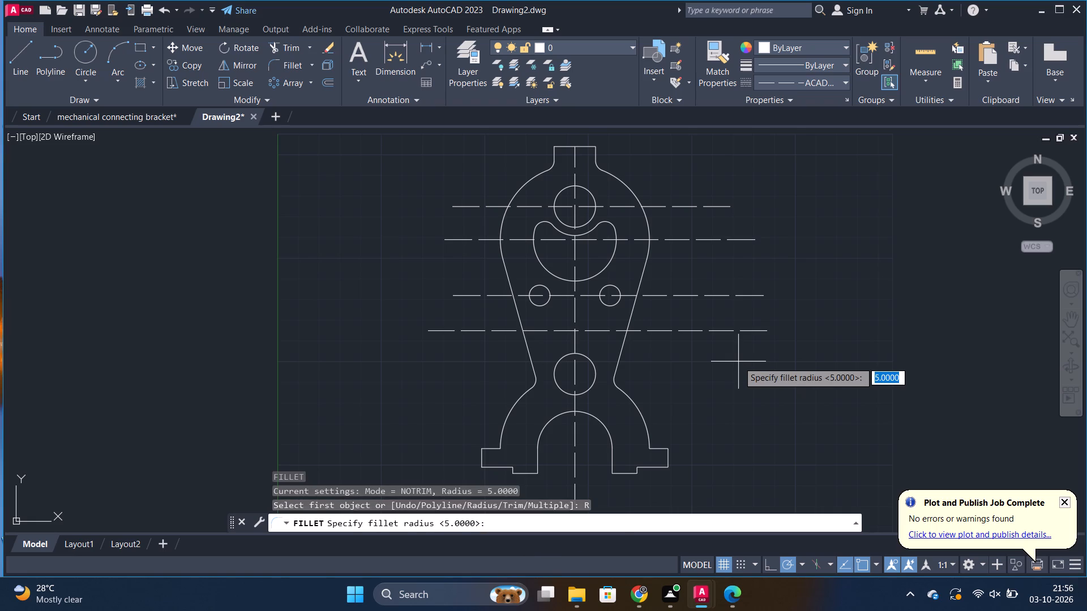
key("8")
key("Return")
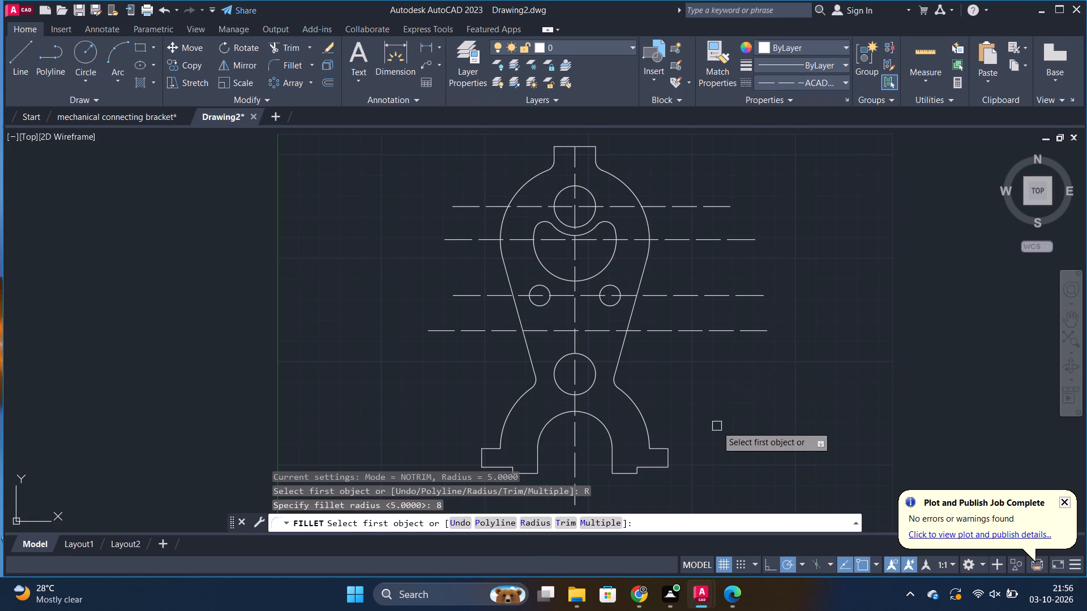
middle_click_drag(722, 415, 749, 312)
scroll(704, 320, "up", 2)
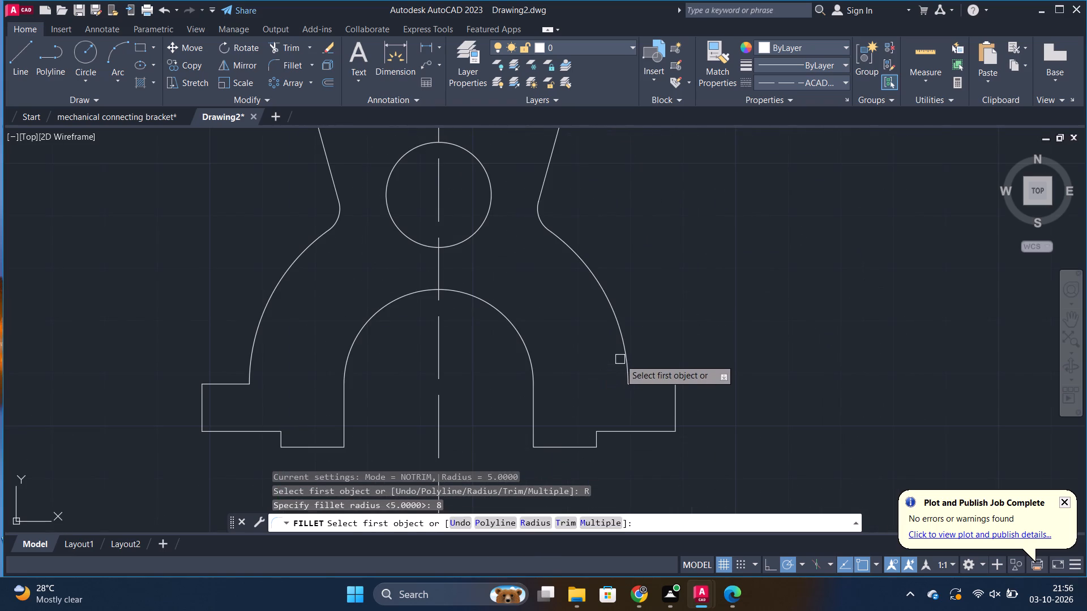
left_click(624, 355)
left_click(645, 383)
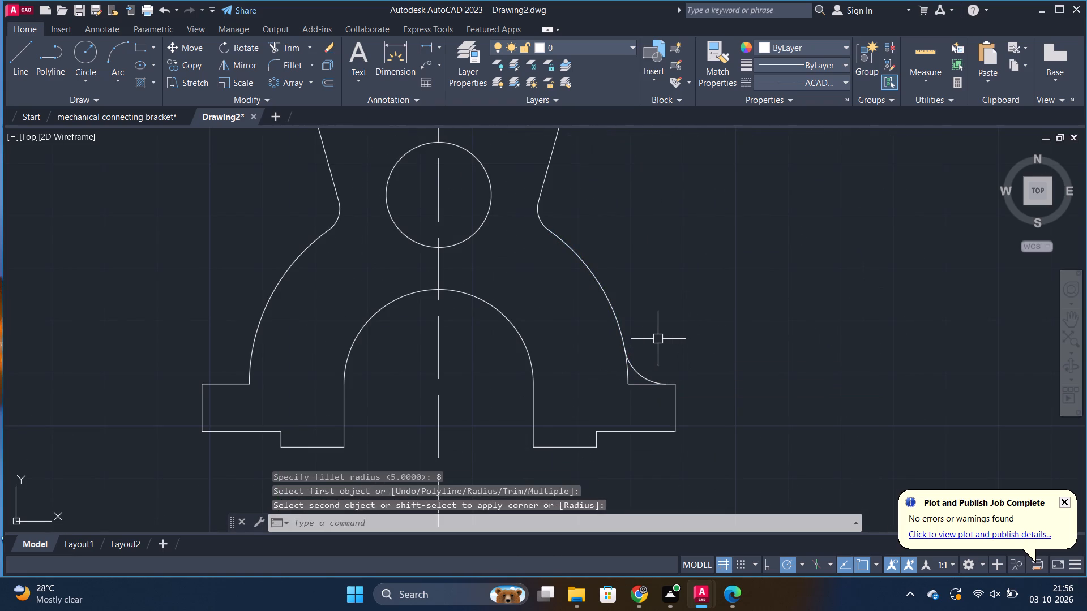
key("space")
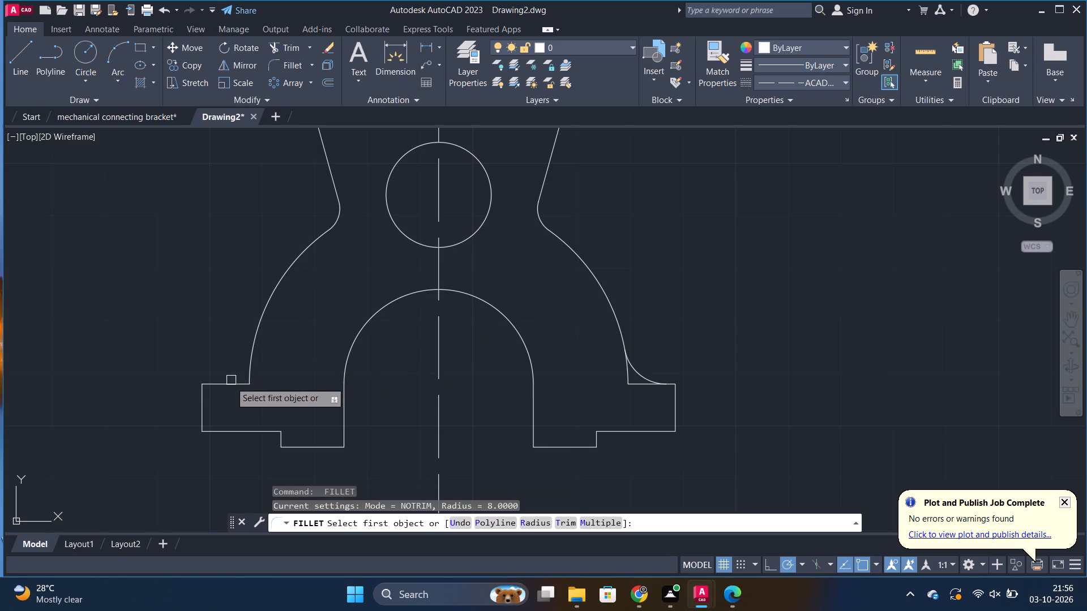
left_click(227, 391)
left_click(232, 386)
left_click(247, 371)
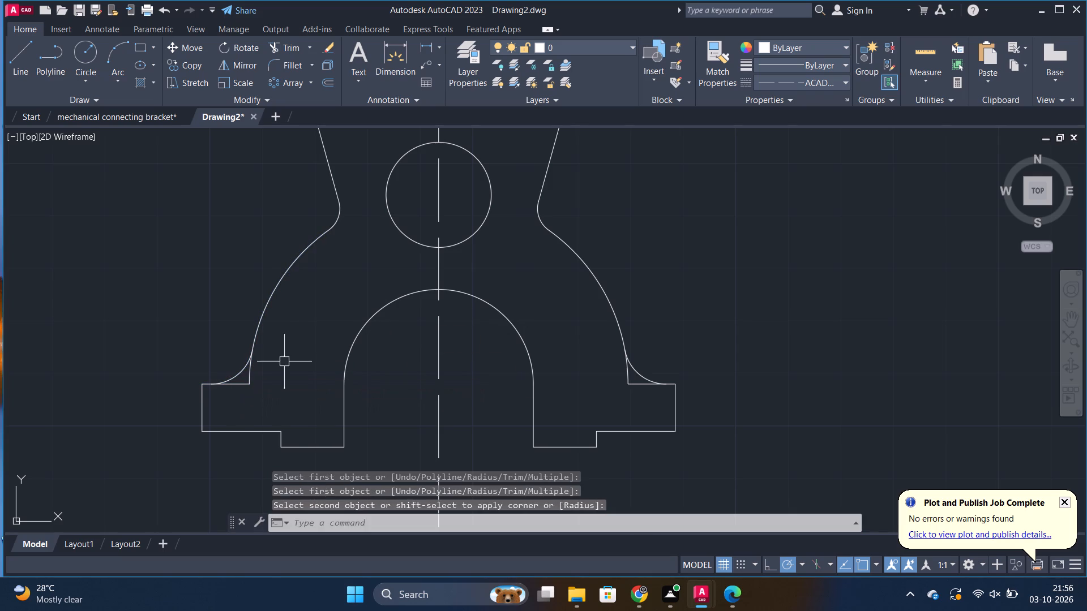
key("Escape")
Trim the leftover arc and flange line ends outside the radius 8 fillets on both sides of the base.
type("TR")
key("Return")
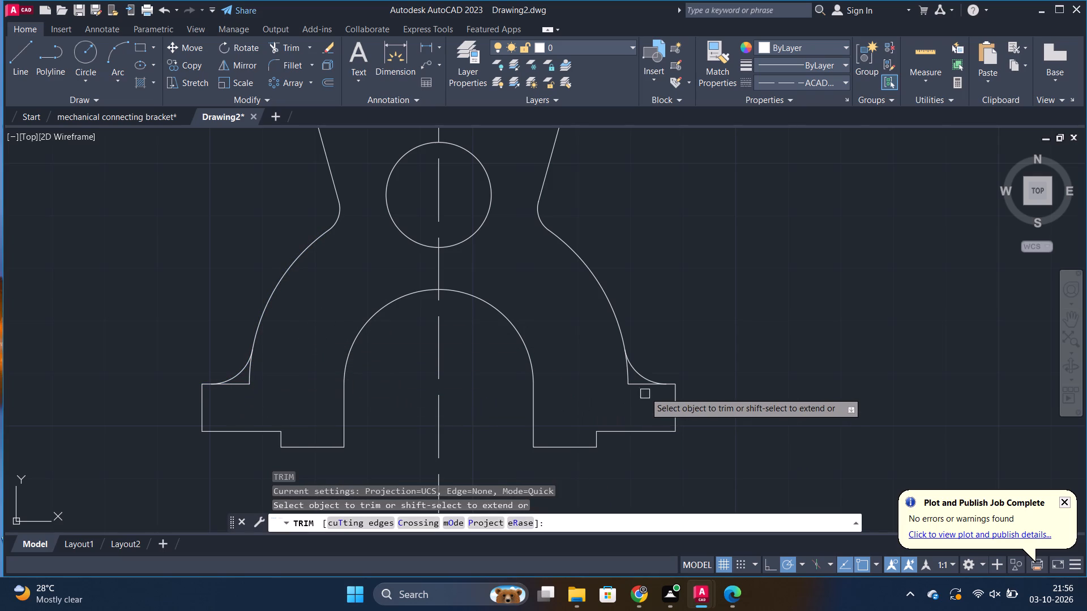
left_click(641, 388)
left_click(630, 381)
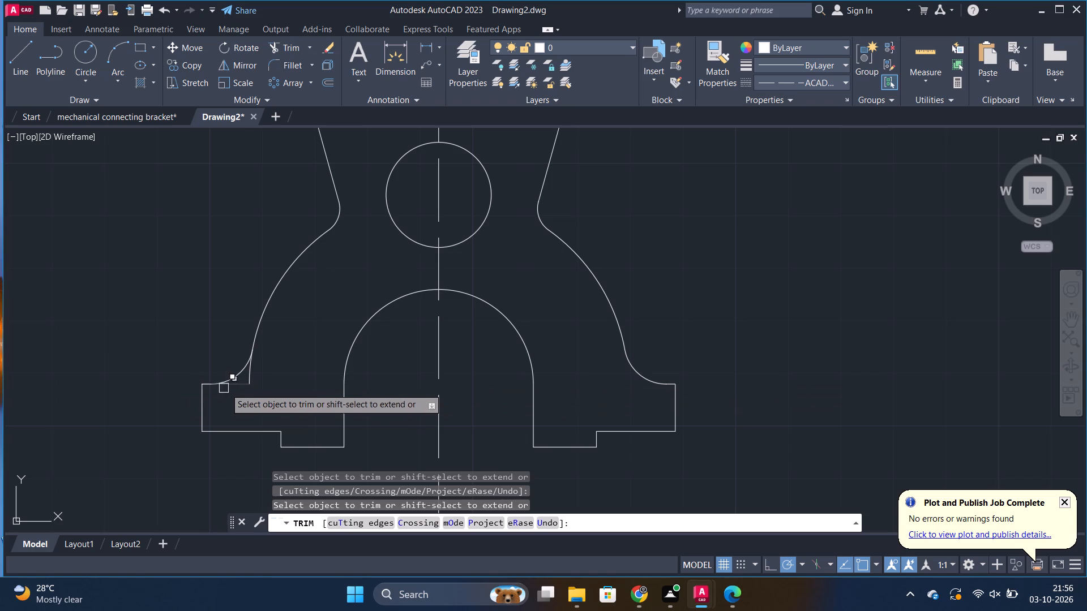
left_click(249, 388)
left_click(249, 386)
left_click(246, 384)
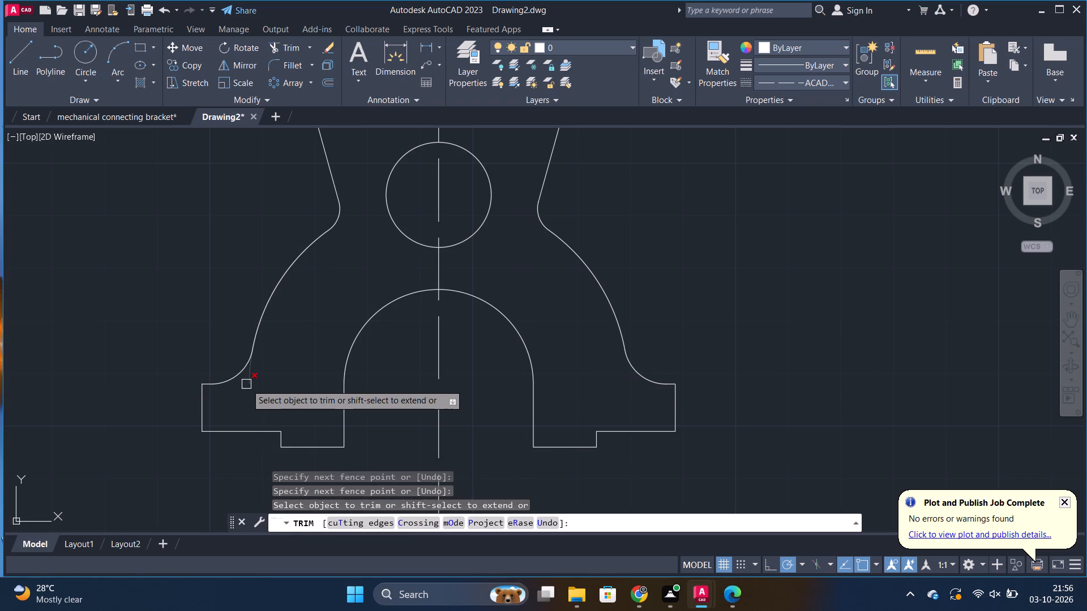
left_click(246, 384)
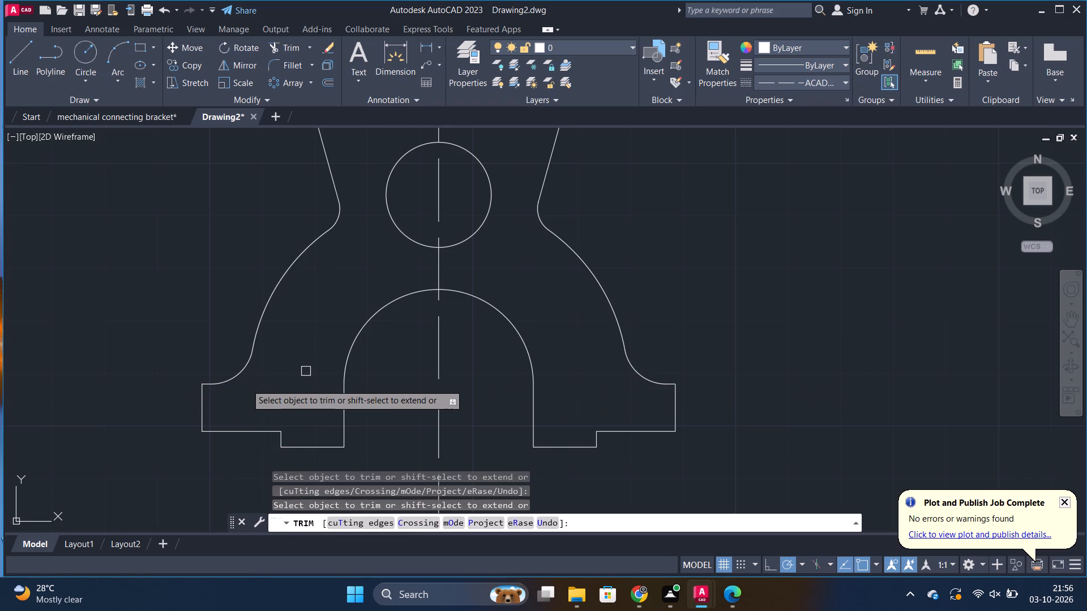
scroll(306, 371, "down", 1)
key("Escape")
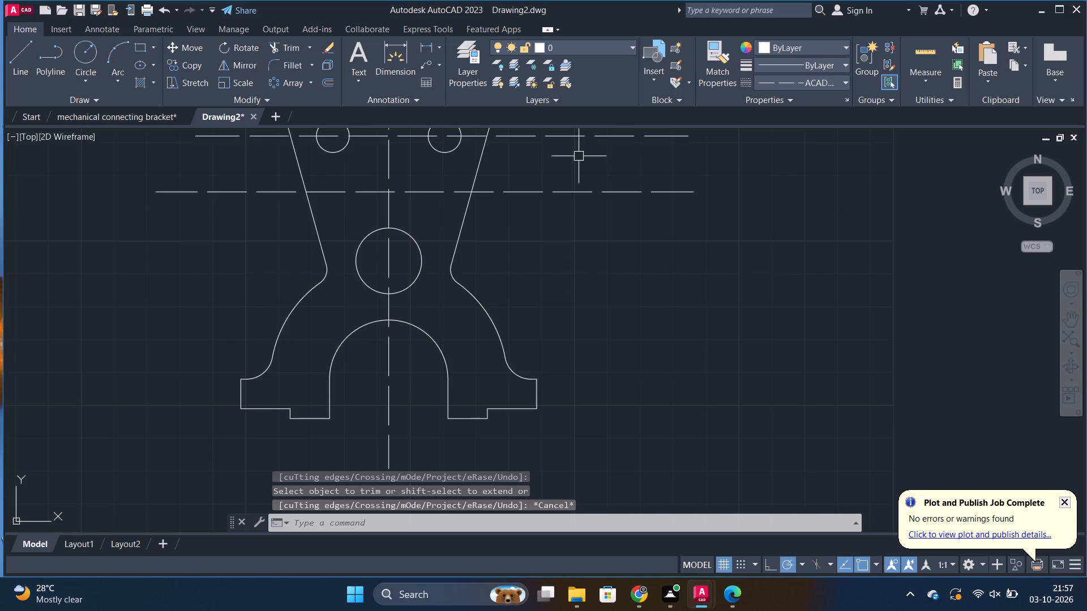
Add a vertical linear dimension between the two uppermost horizontal centrelines, placed beyond their right-hand ends.
scroll(597, 282, "down", 2)
middle_click(611, 315)
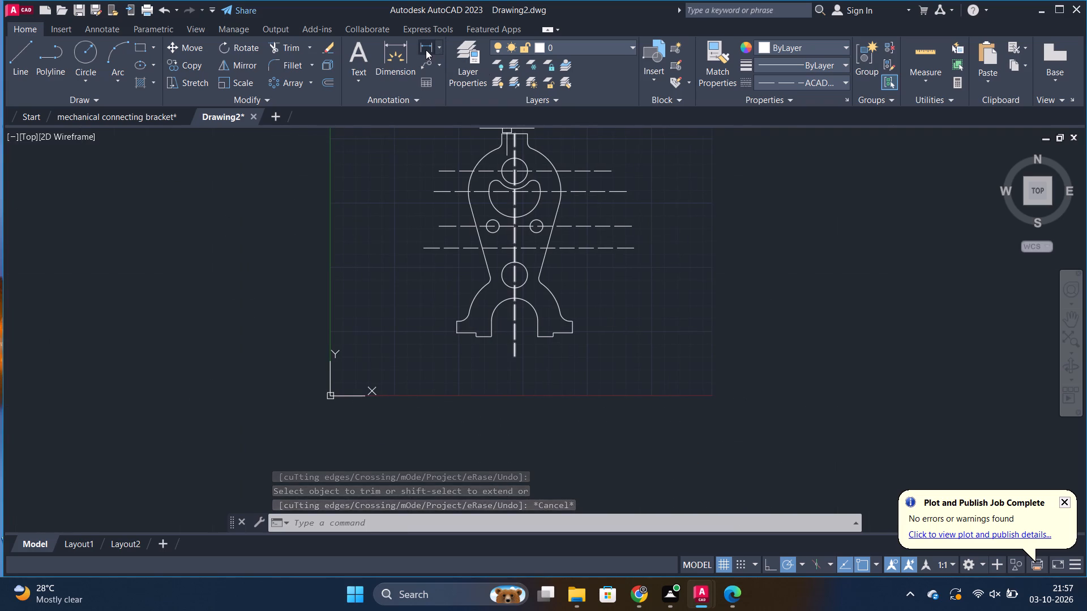
left_click(426, 50)
left_click(598, 173)
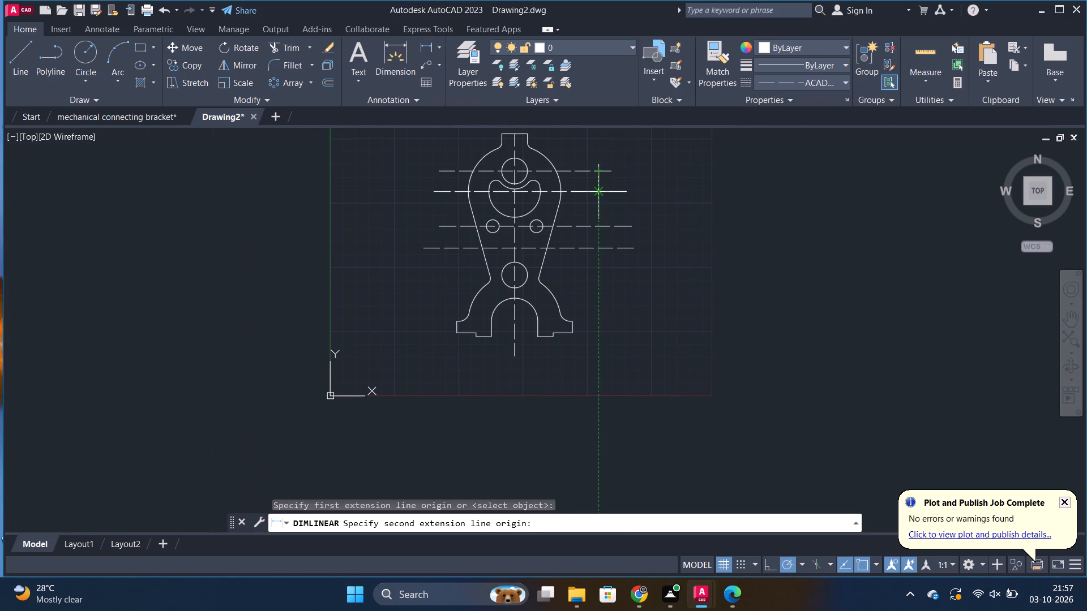
left_click(598, 188)
left_click(649, 190)
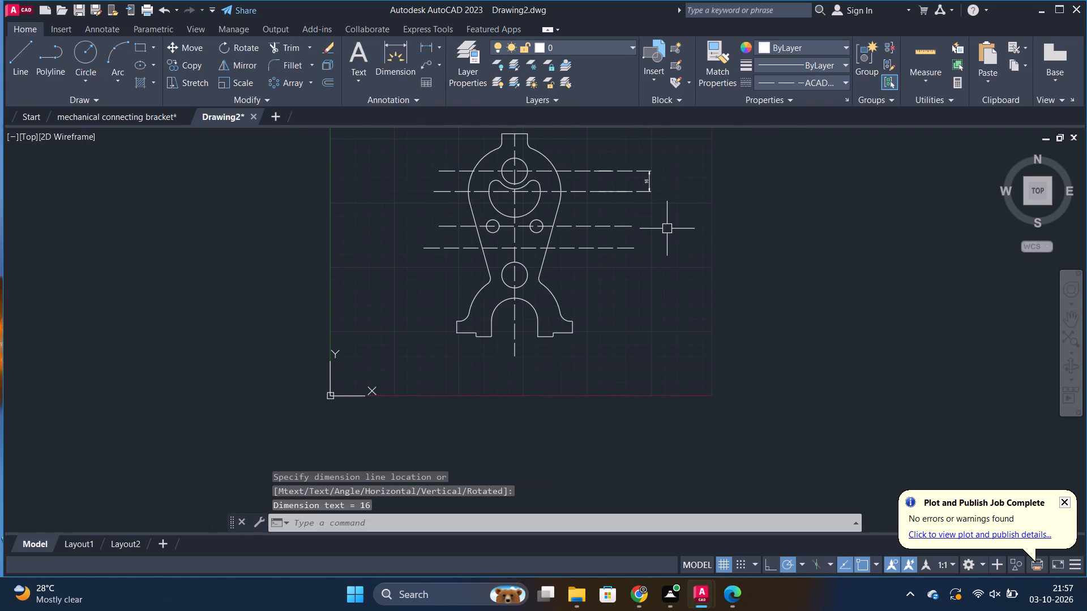
Modify the ISO-25 dimension style to arrow size 3, text height 4 and ISO standard text alignment.
scroll(668, 230, "up", 1)
middle_click_drag(671, 265, 668, 298)
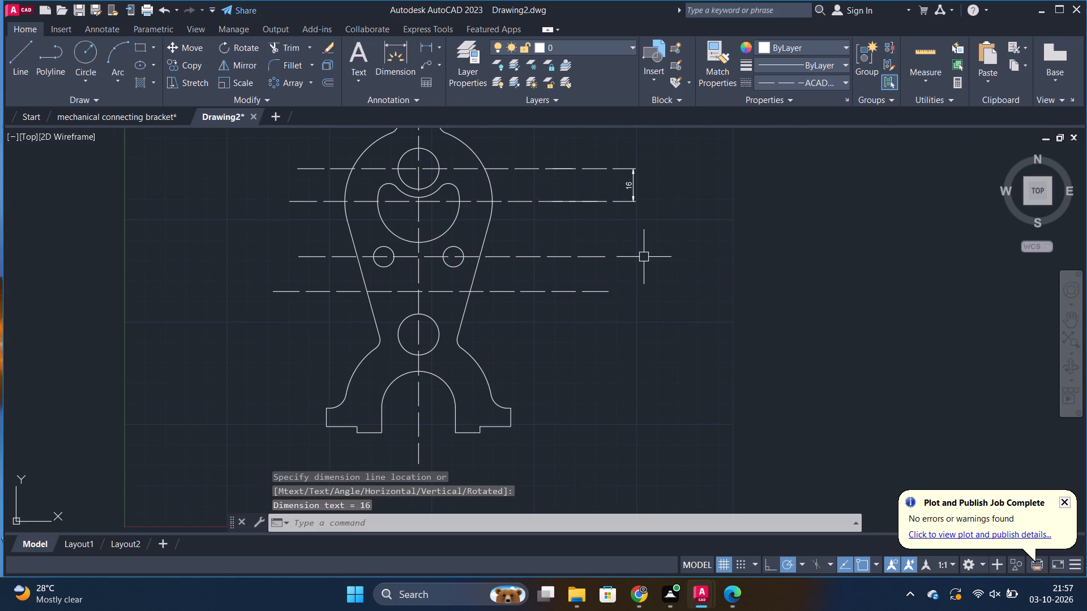
key("d")
key("Return")
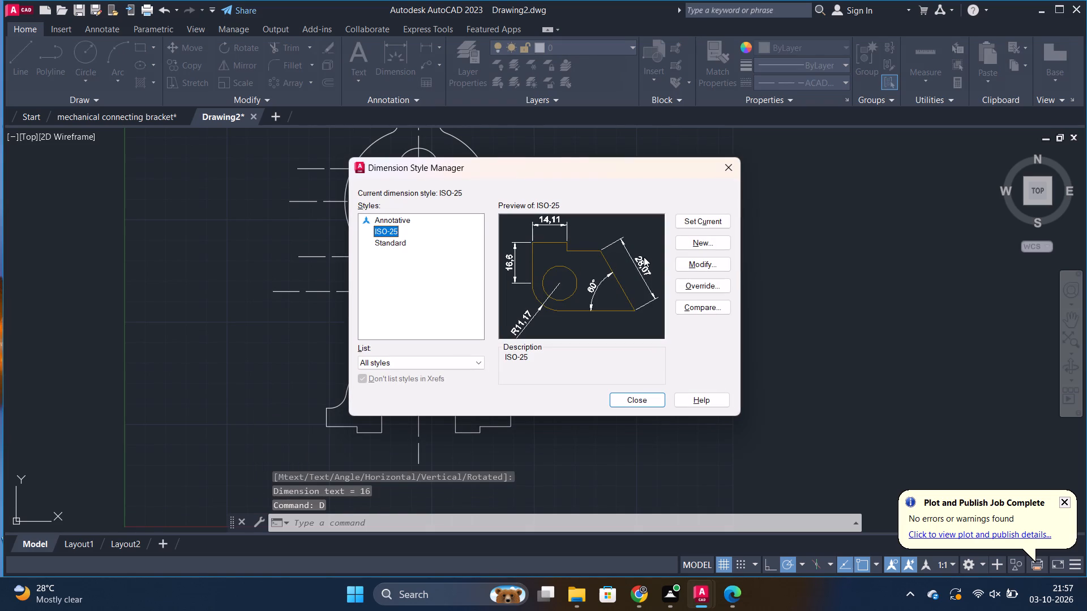
left_click(712, 261)
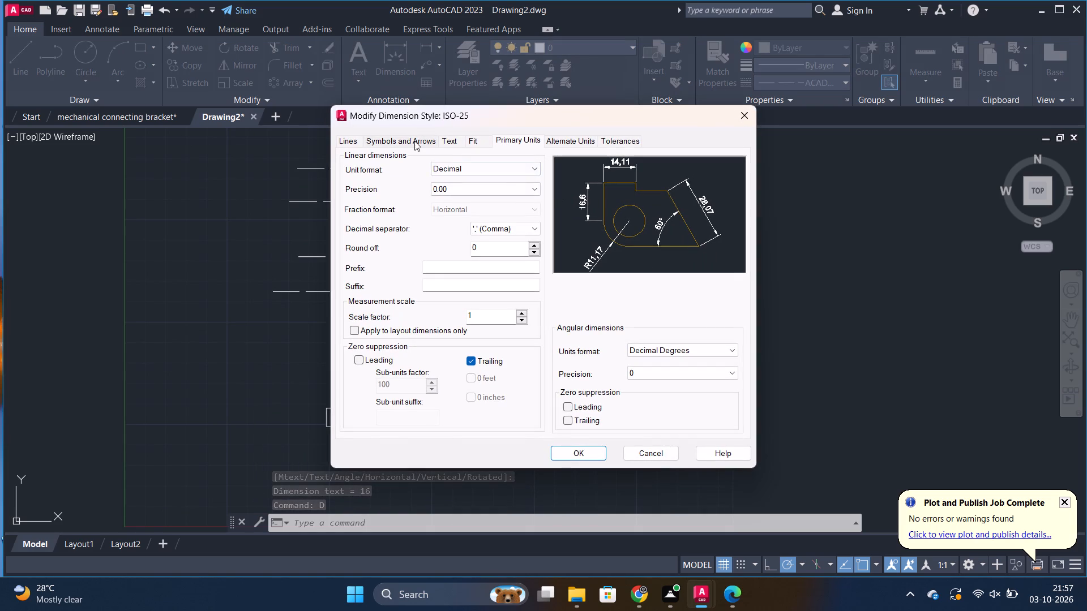
left_click(414, 141)
left_click_drag(379, 284, 331, 278)
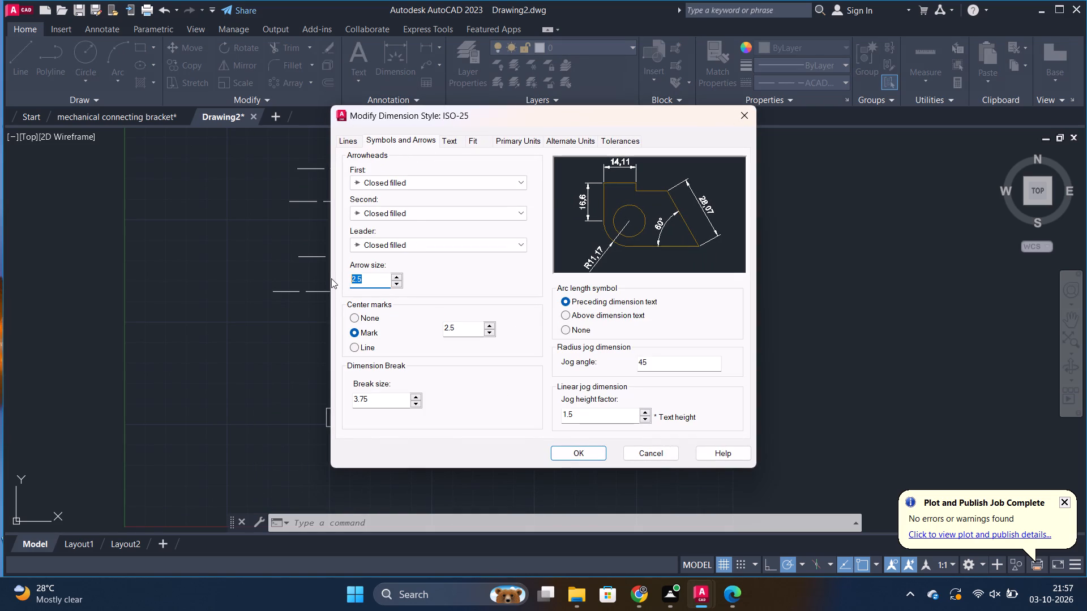
key("3")
key("Return")
left_click(455, 140)
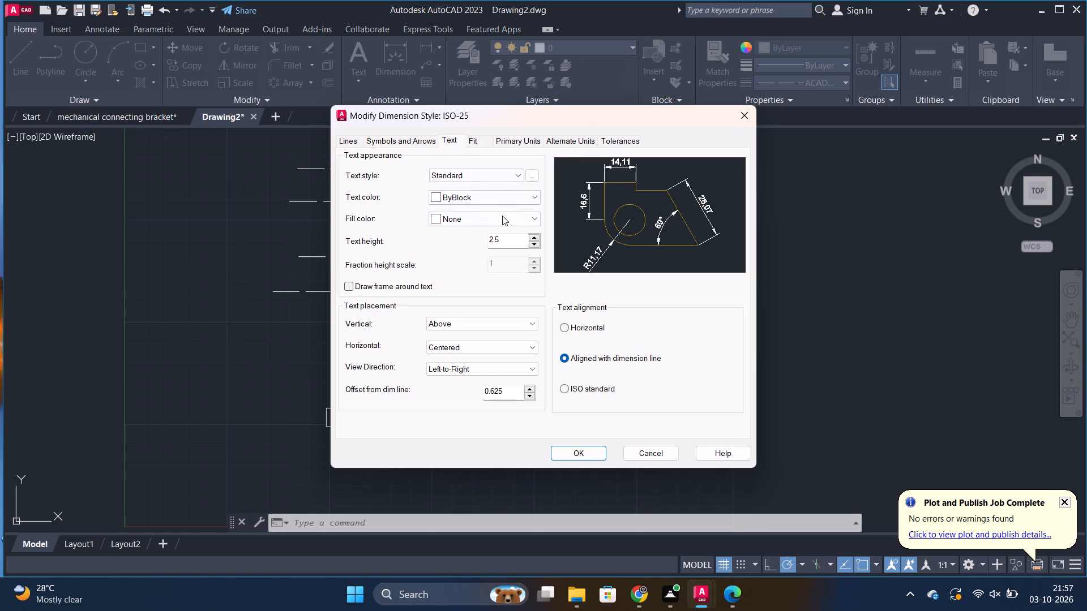
left_click_drag(499, 242, 483, 243)
key("4")
key("Return")
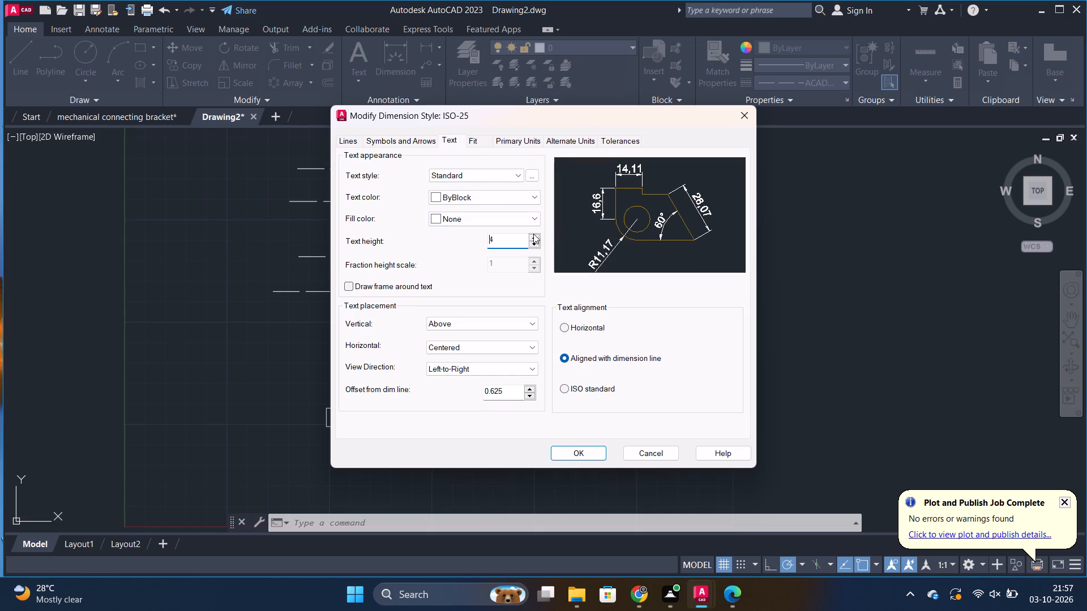
left_click(567, 391)
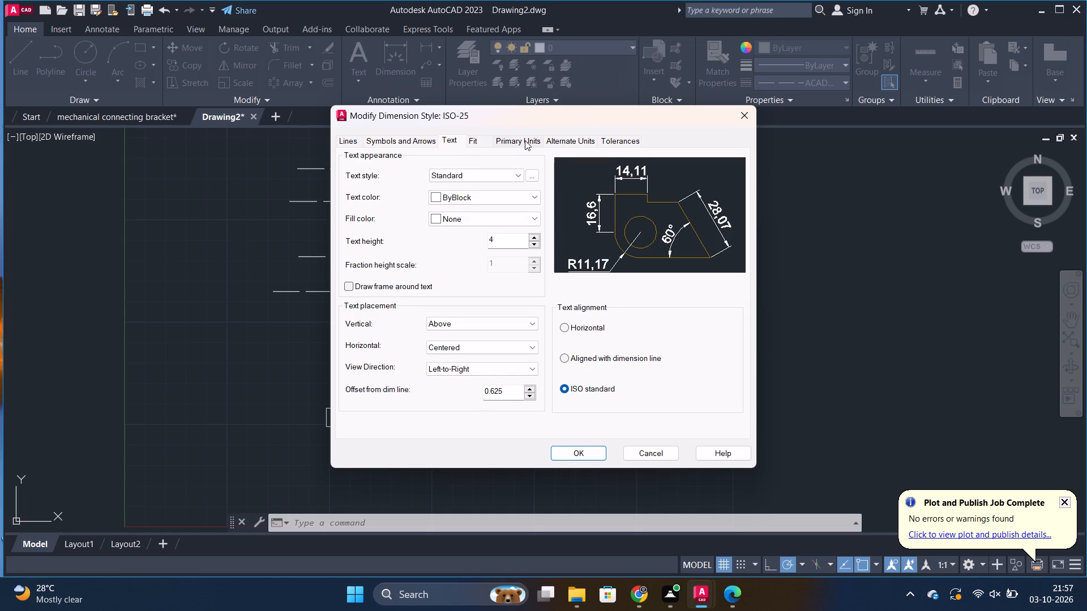
Set the ISO-25 style's linear dimension precision to 0.0.
left_click(525, 140)
left_click(483, 193)
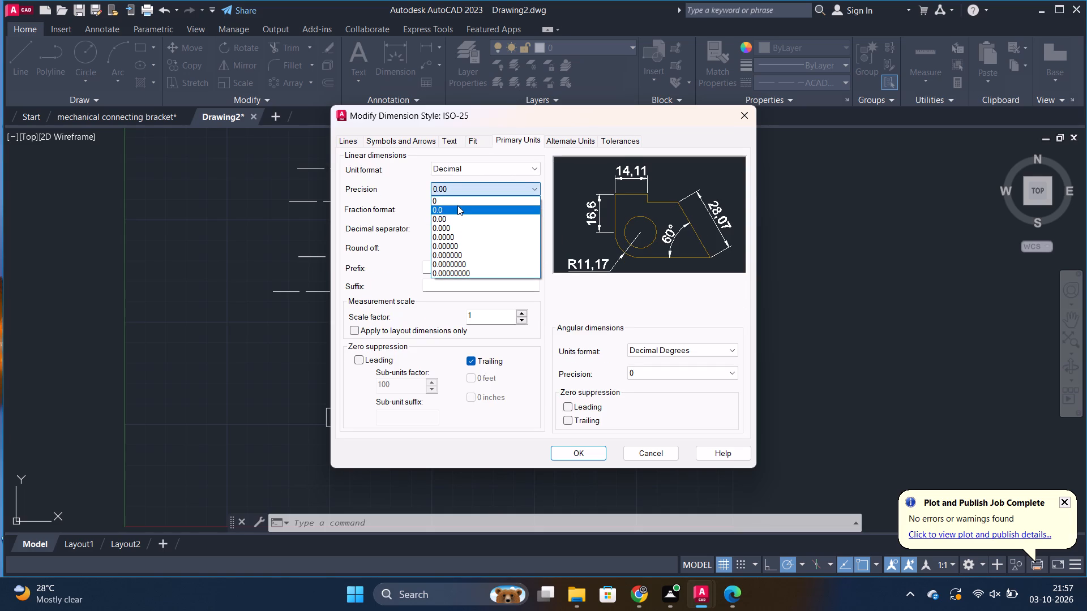
left_click(457, 205)
left_click(572, 142)
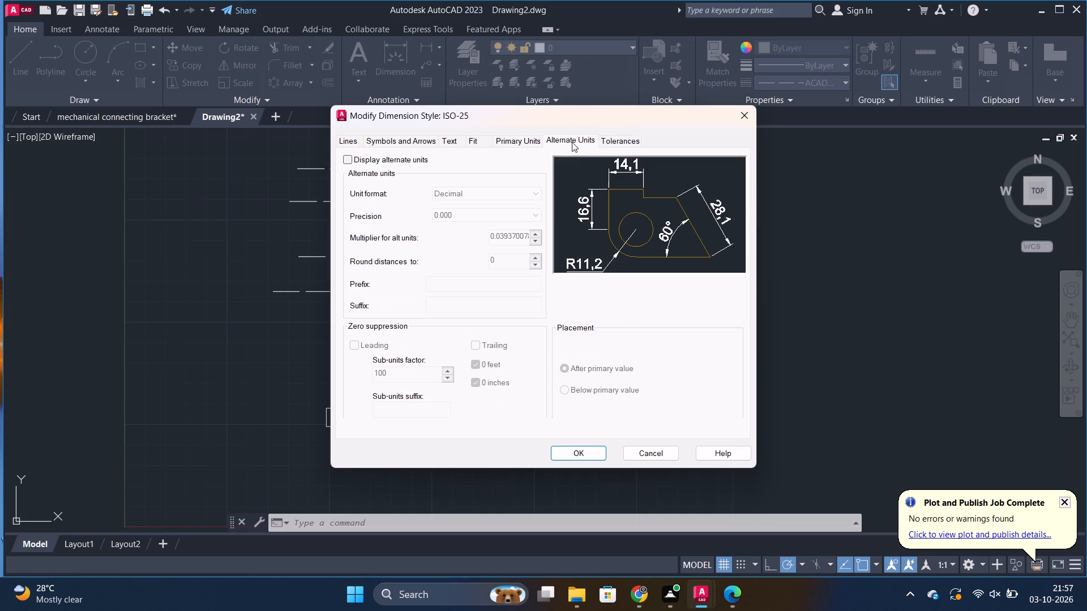
left_click(507, 145)
Turn off drawing the dimension line between extension lines, save the ISO-25 style and make it current.
left_click(470, 129)
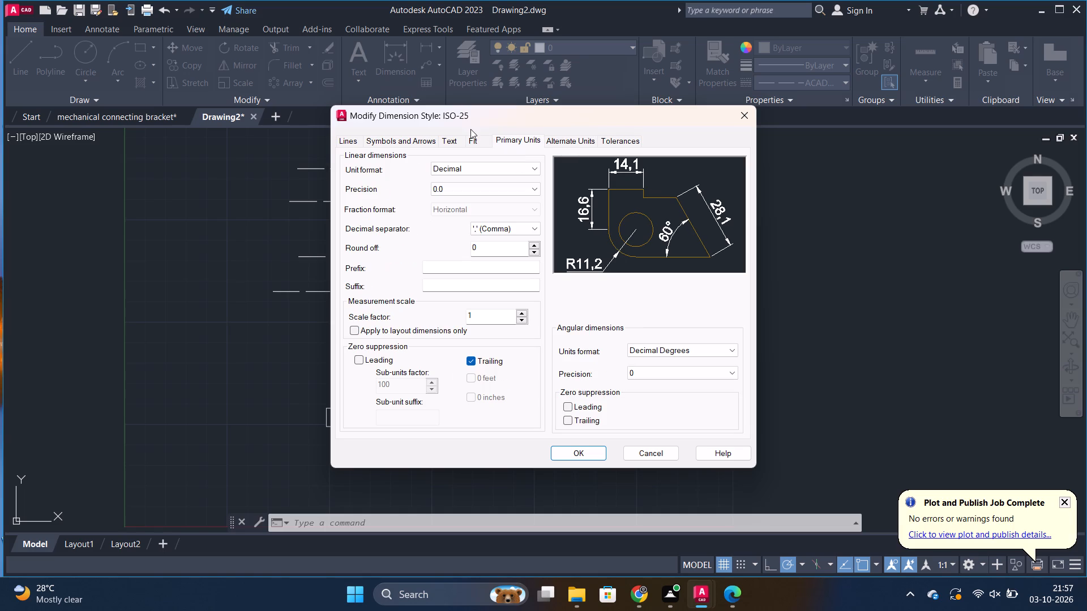
left_click(470, 136)
left_click(560, 382)
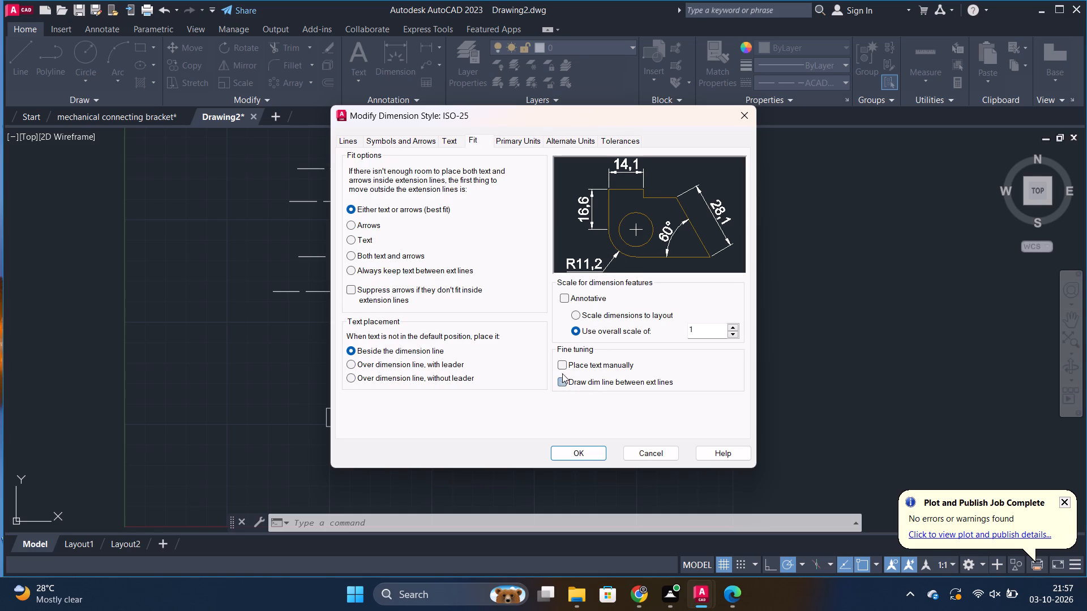
left_click(583, 462)
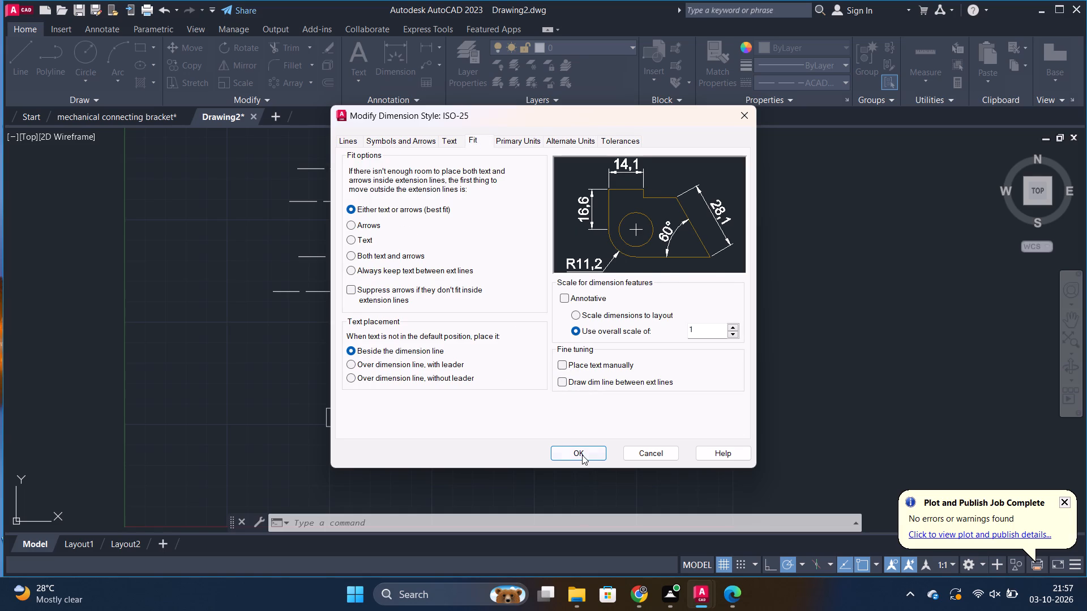
left_click(582, 455)
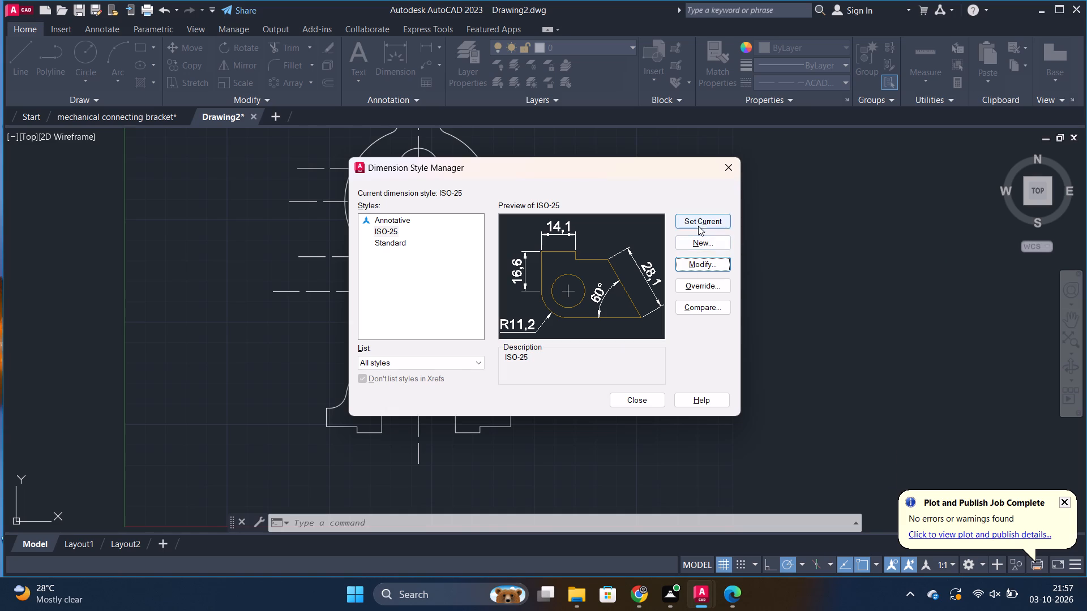
left_click(698, 226)
left_click(623, 406)
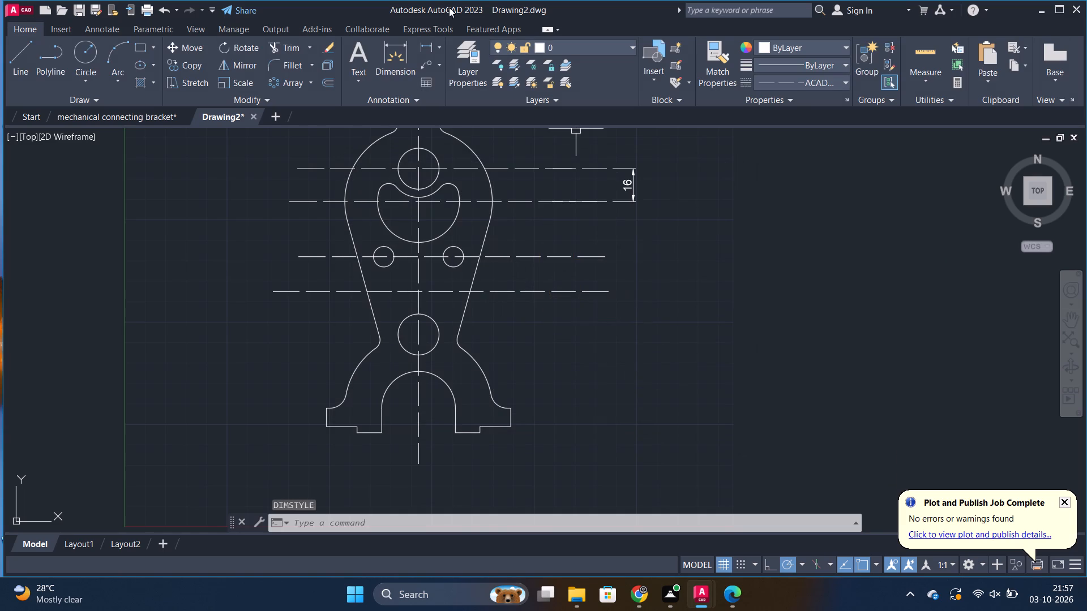
Add a vertical linear dimension to the outer end edge of the base's right foot, placed just outside it.
left_click(425, 47)
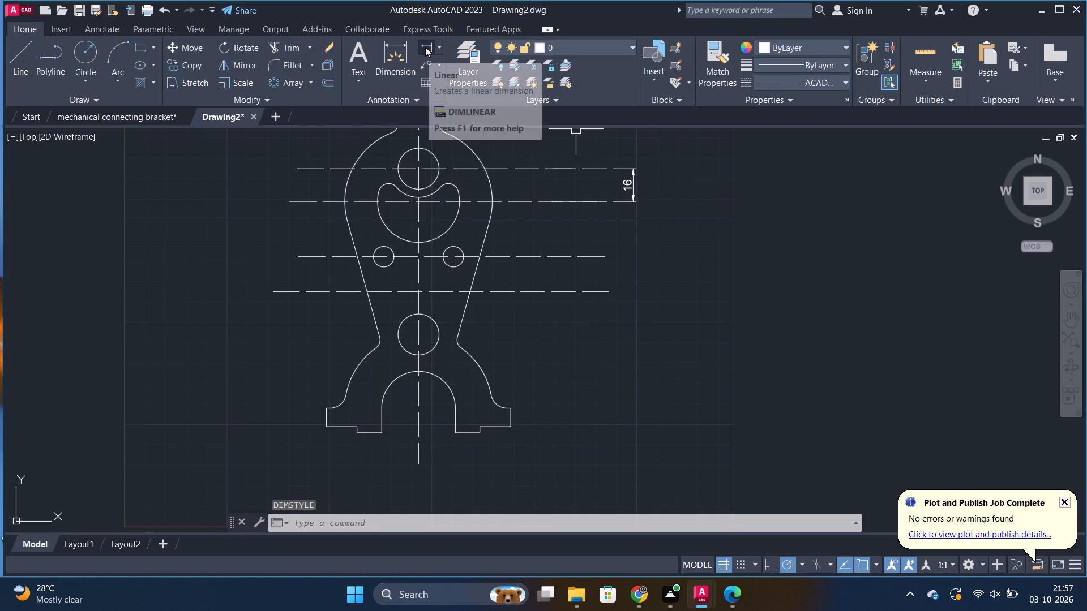
middle_click_drag(563, 332, 575, 299)
scroll(557, 358, "up", 1)
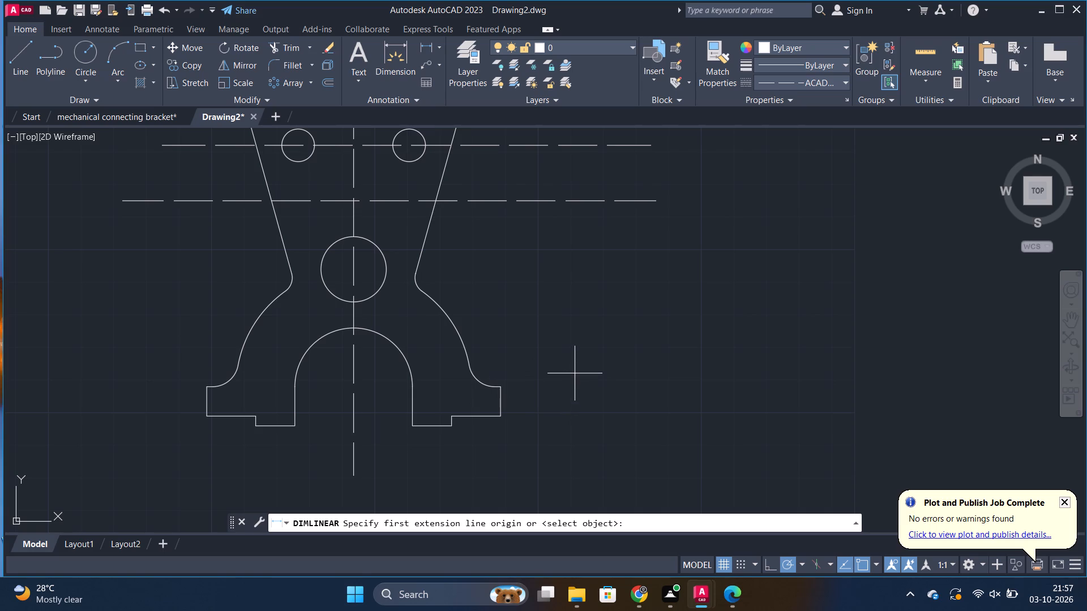
left_click(431, 49)
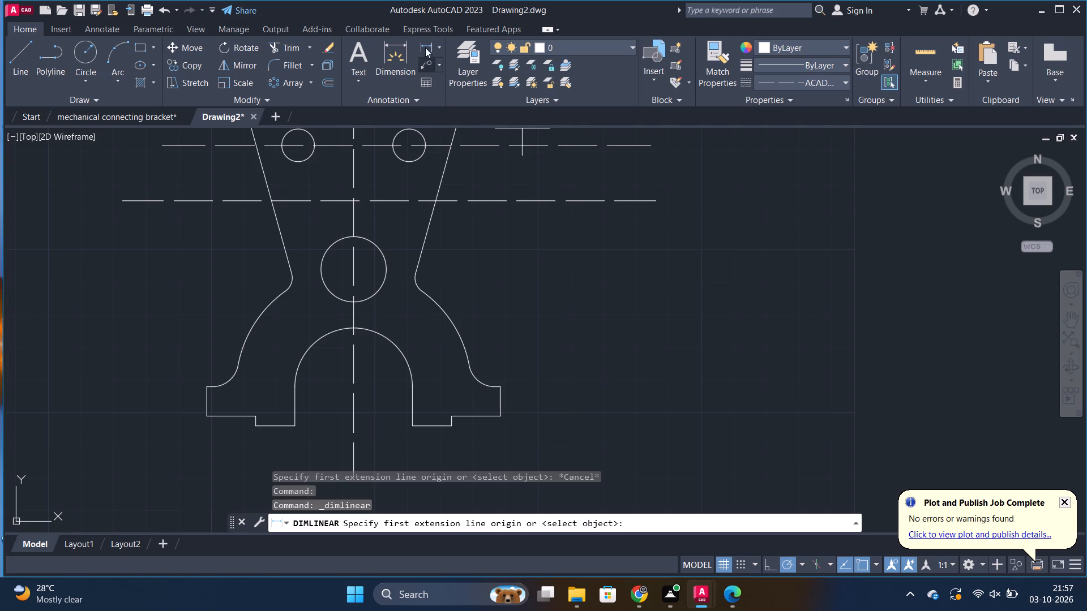
left_click(426, 42)
scroll(502, 380, "up", 1)
middle_click_drag(502, 381, 518, 308)
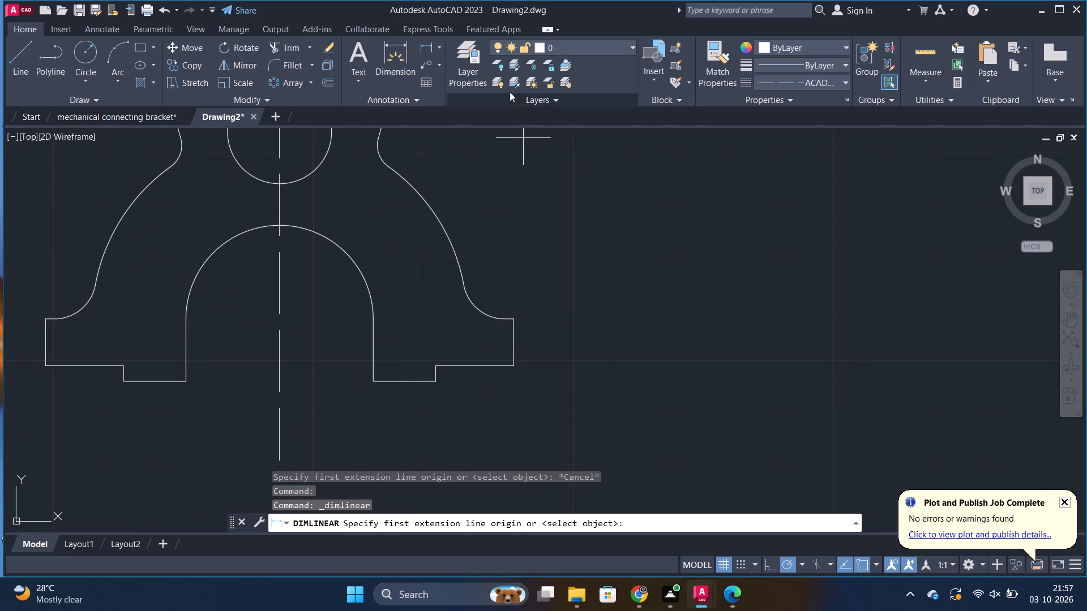
left_click(426, 50)
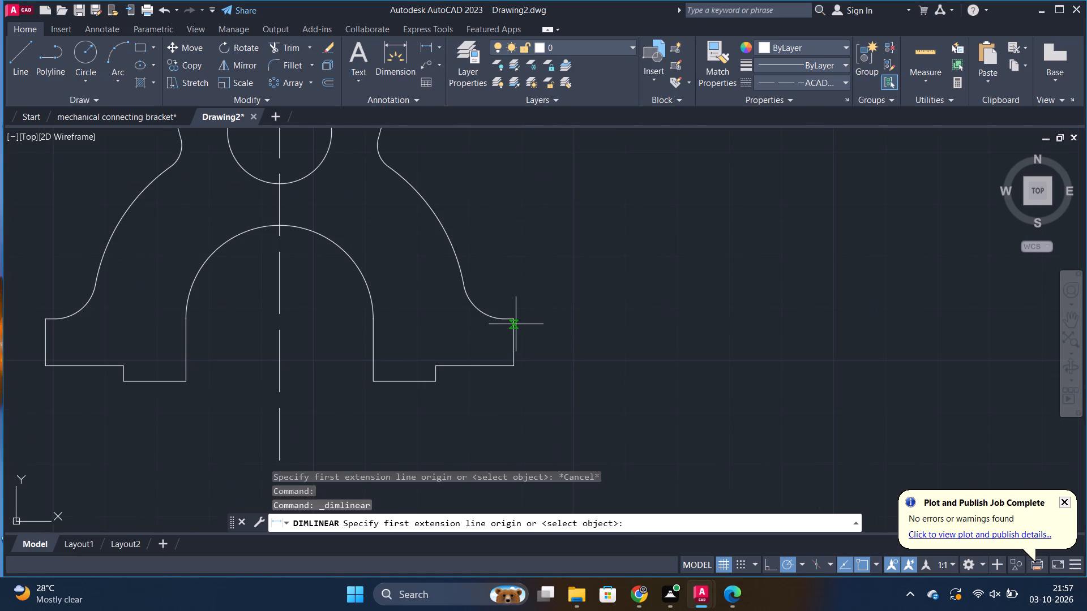
left_click(516, 320)
left_click(510, 368)
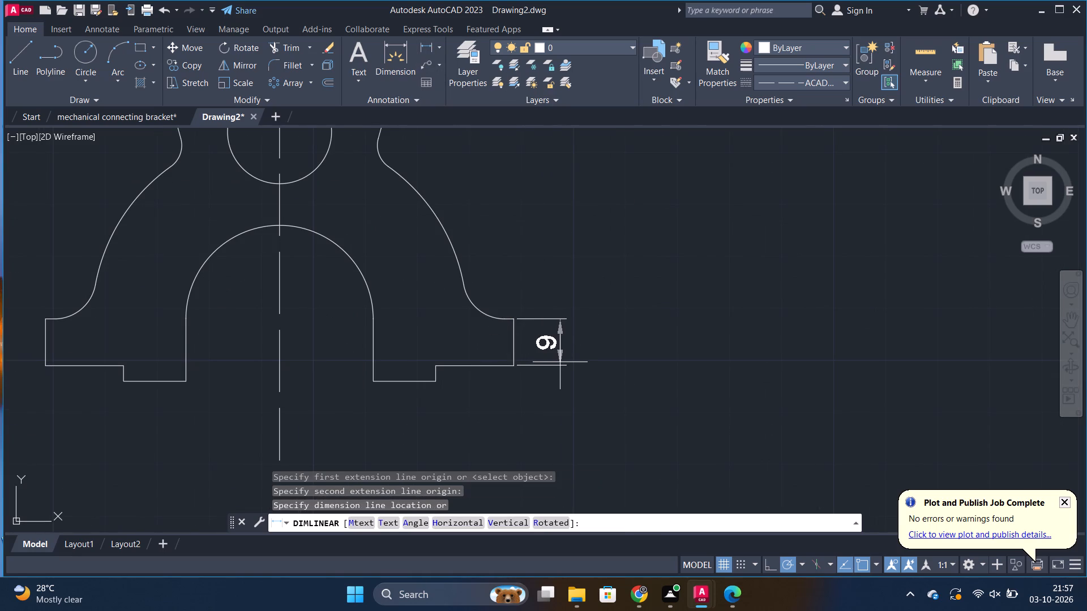
left_click(560, 362)
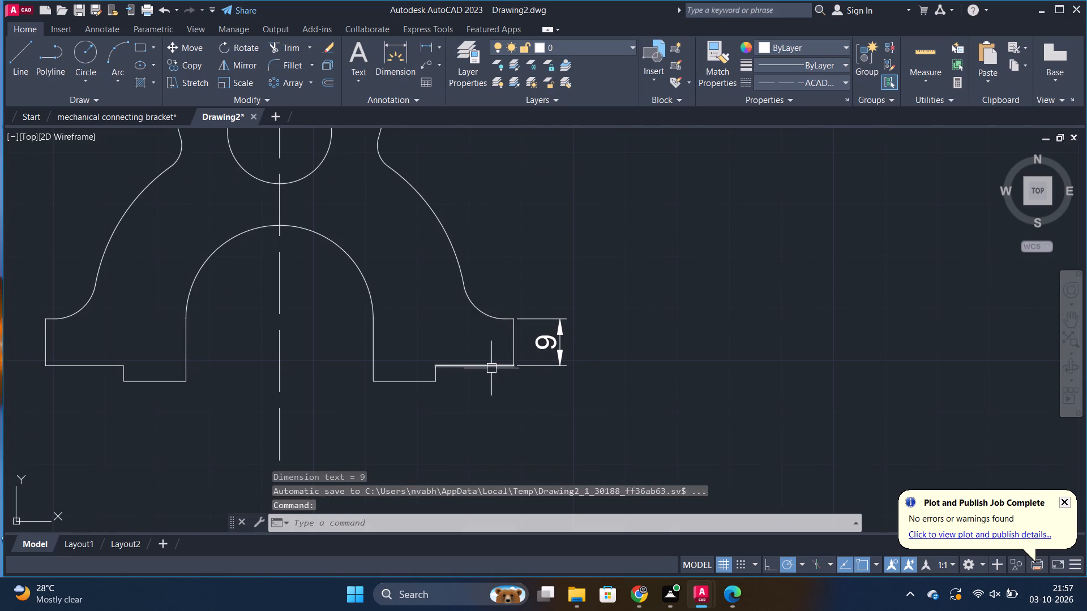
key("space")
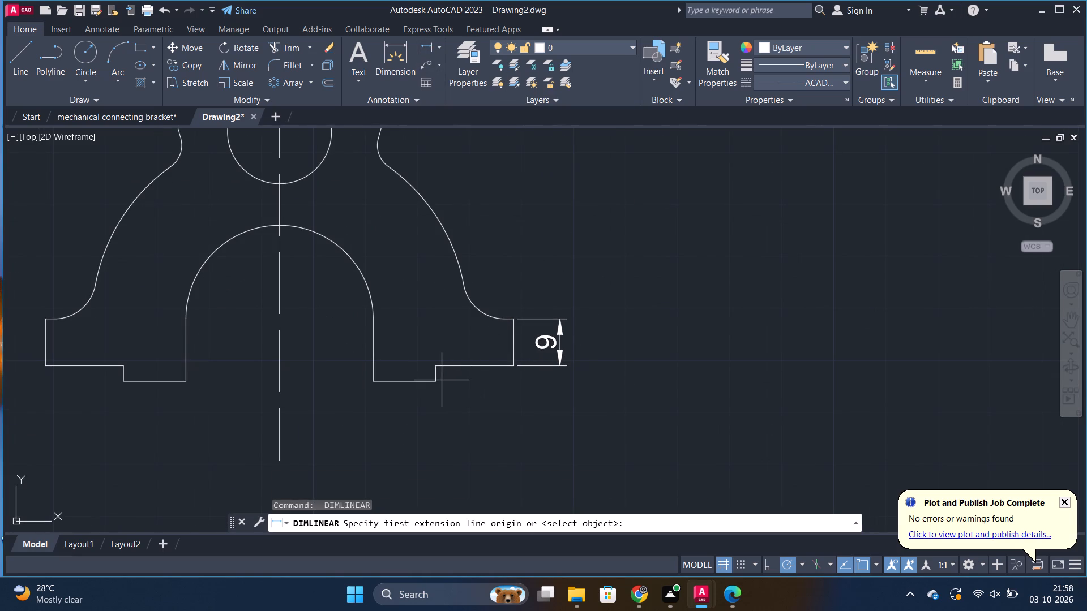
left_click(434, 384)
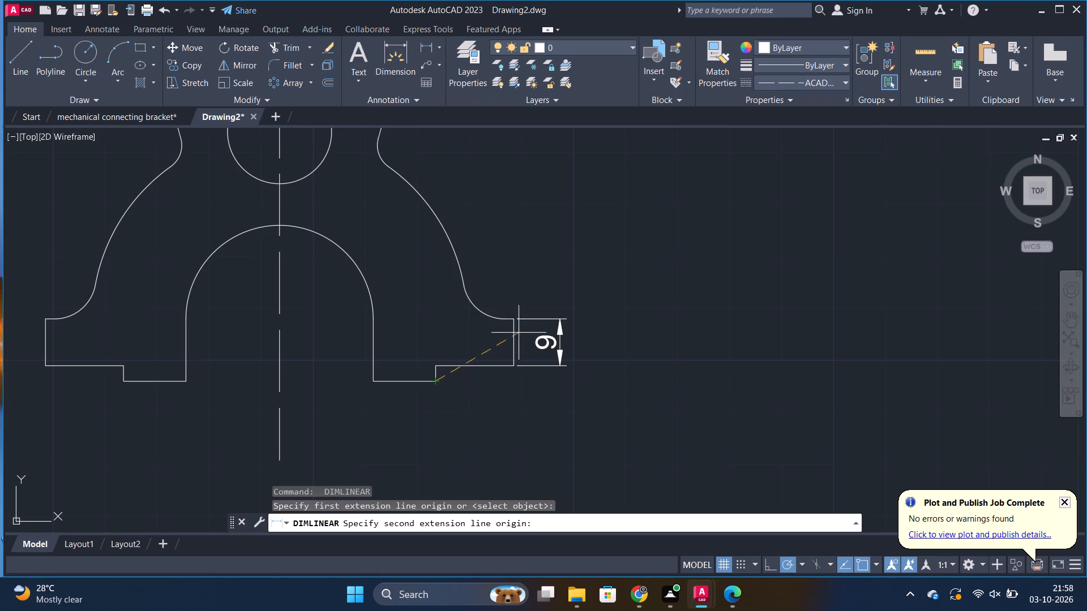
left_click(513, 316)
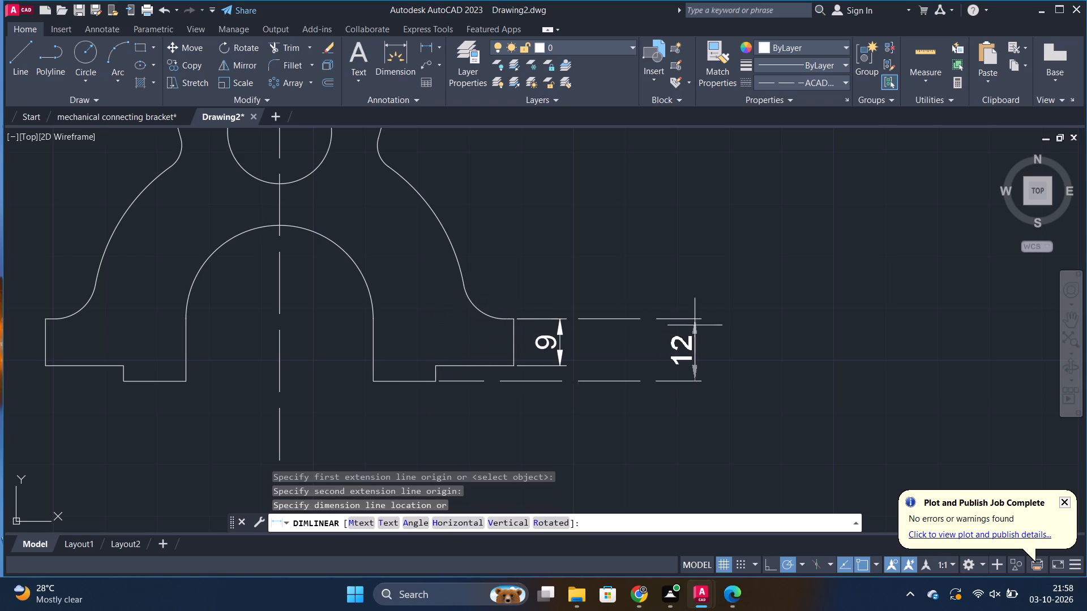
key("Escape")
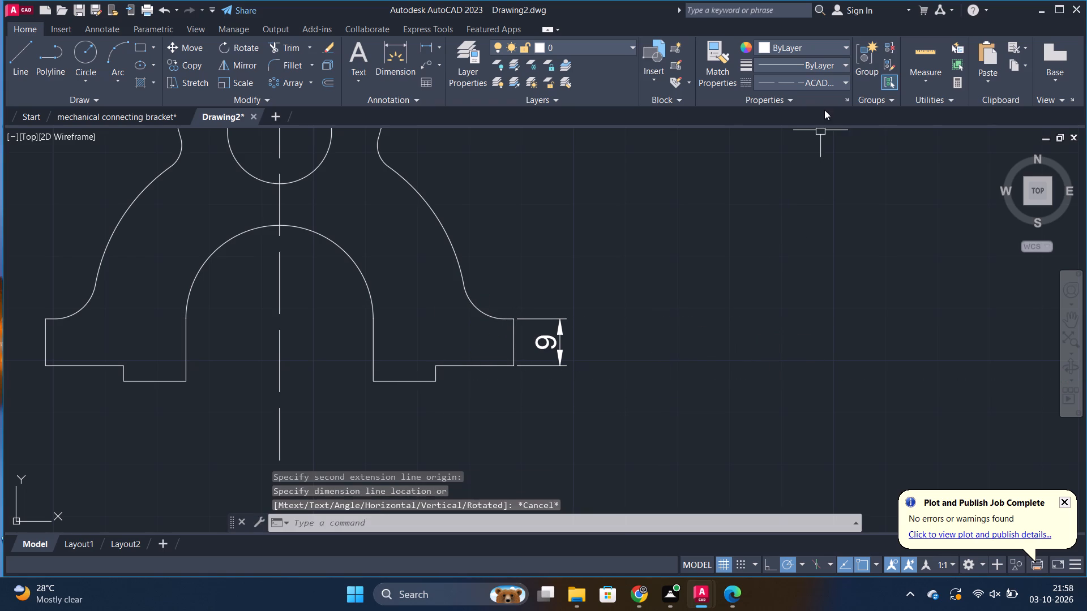
Set the current linetype to ByLayer and dimension the right foot's full height vertically, outside the end-edge dimension.
left_click(824, 81)
left_click(807, 99)
left_click(426, 46)
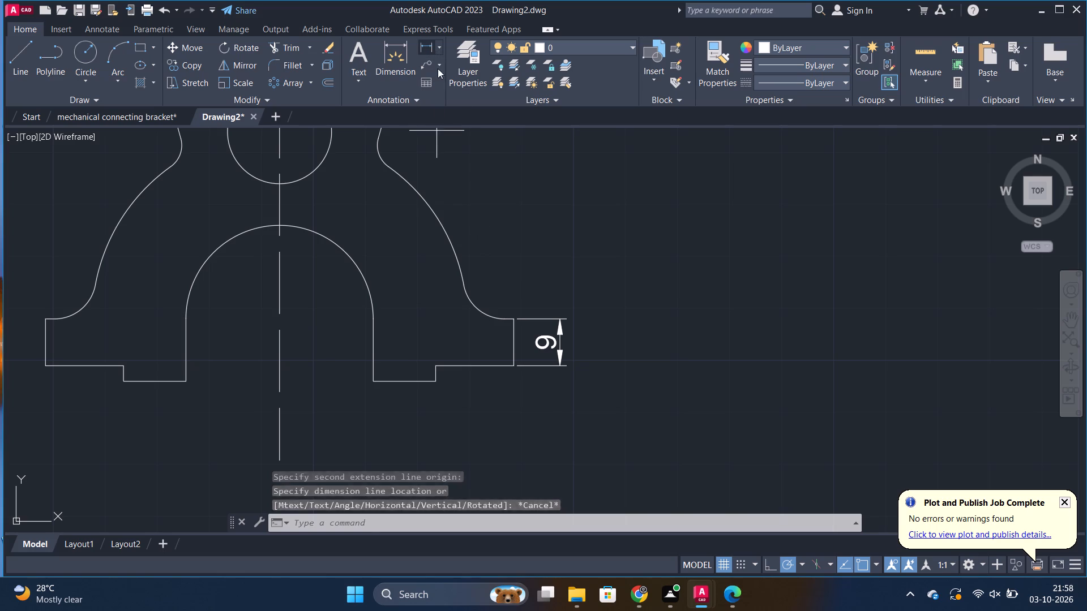
left_click(438, 381)
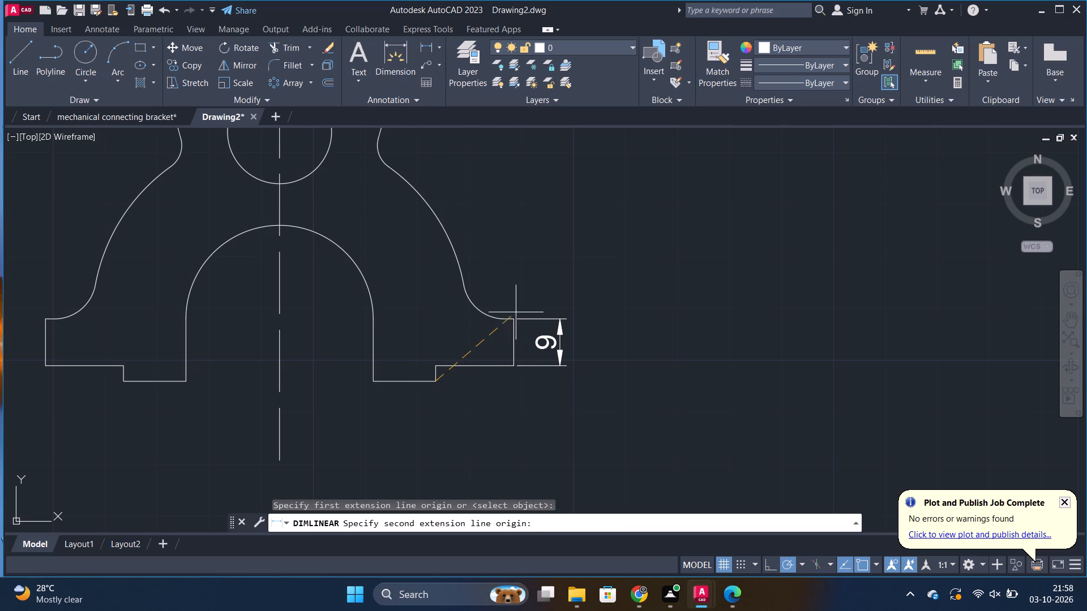
left_click(513, 316)
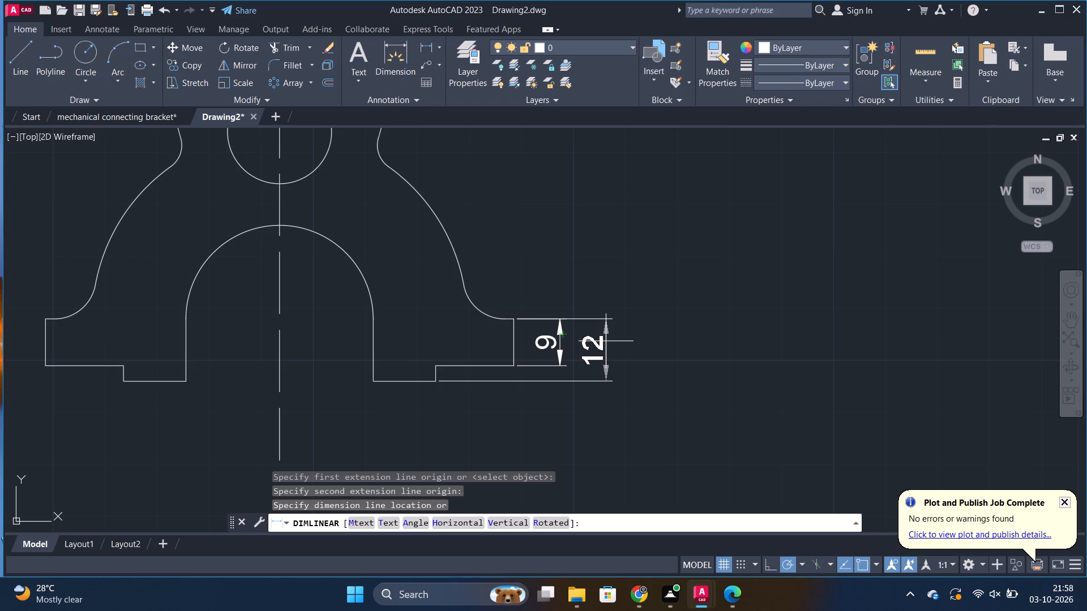
left_click(606, 341)
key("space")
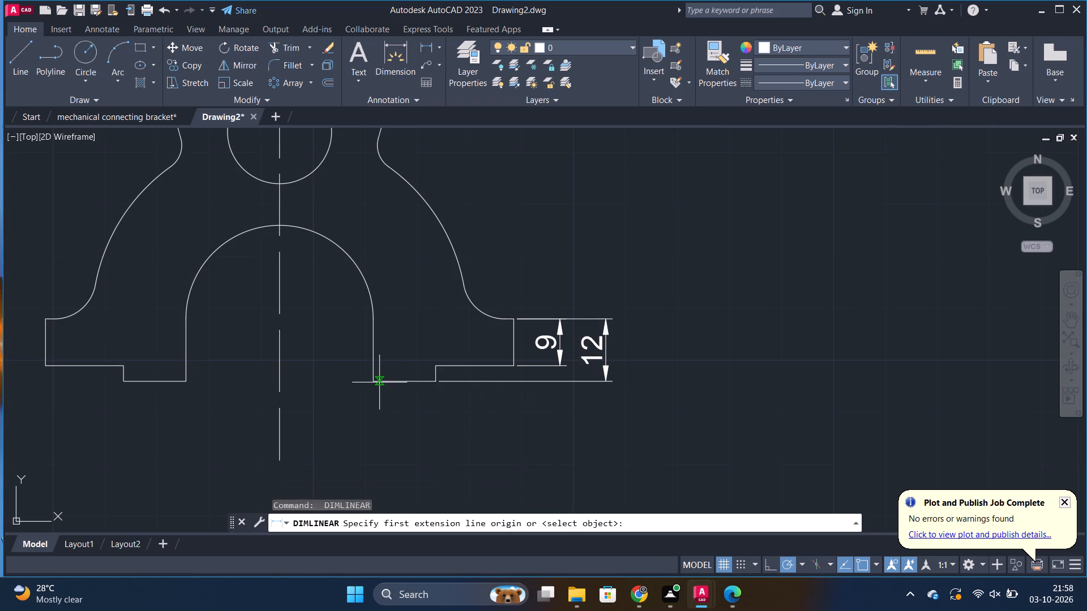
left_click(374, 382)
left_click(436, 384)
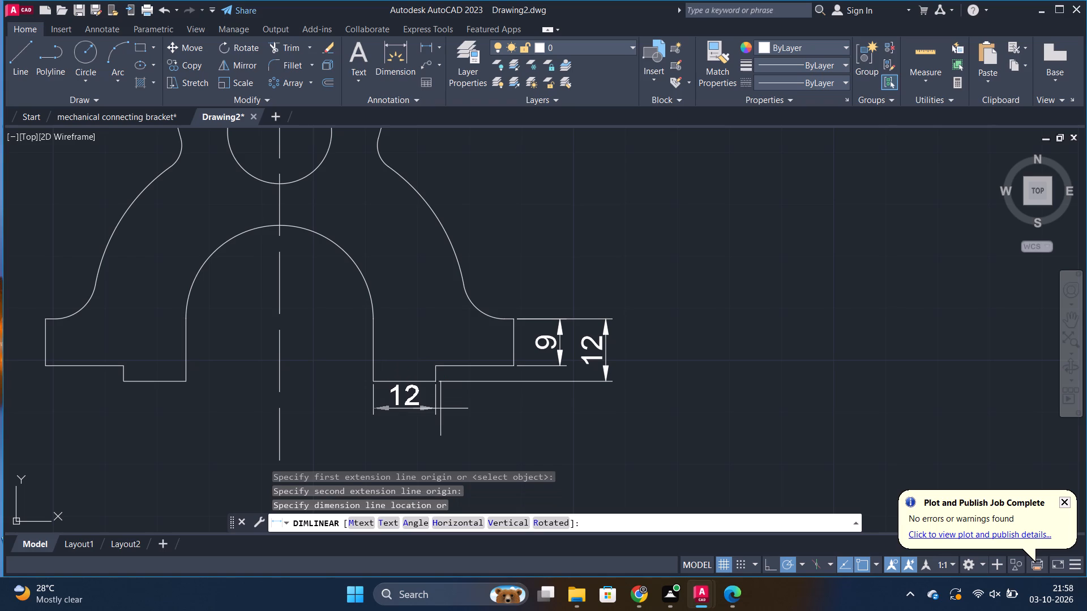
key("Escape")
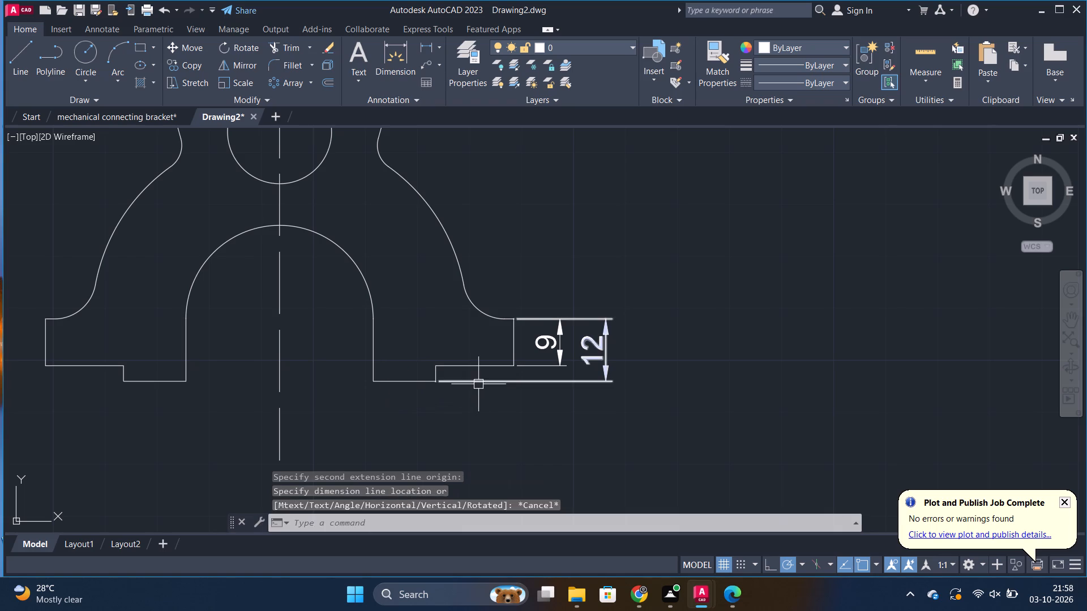
Add a horizontal linear dimension for the width of the right foot's step, placed below the base.
key("space")
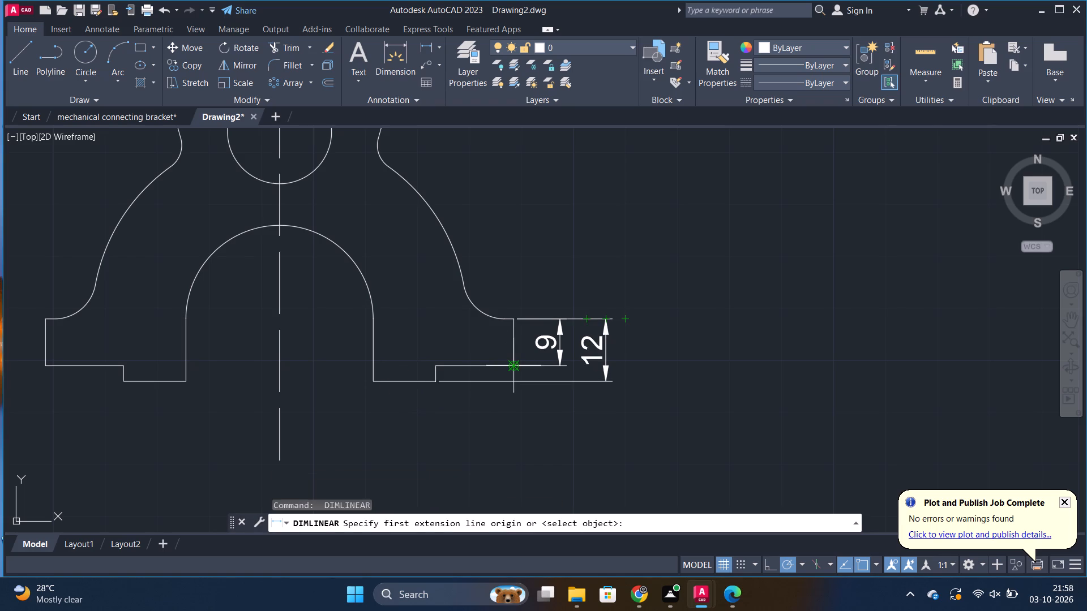
left_click(514, 365)
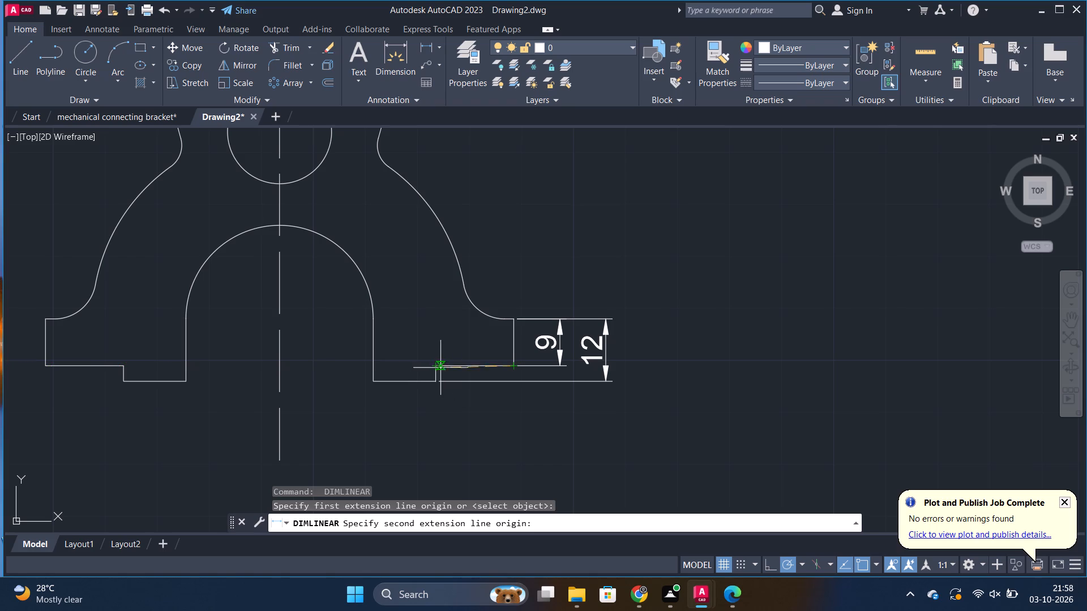
left_click(438, 382)
left_click(457, 423)
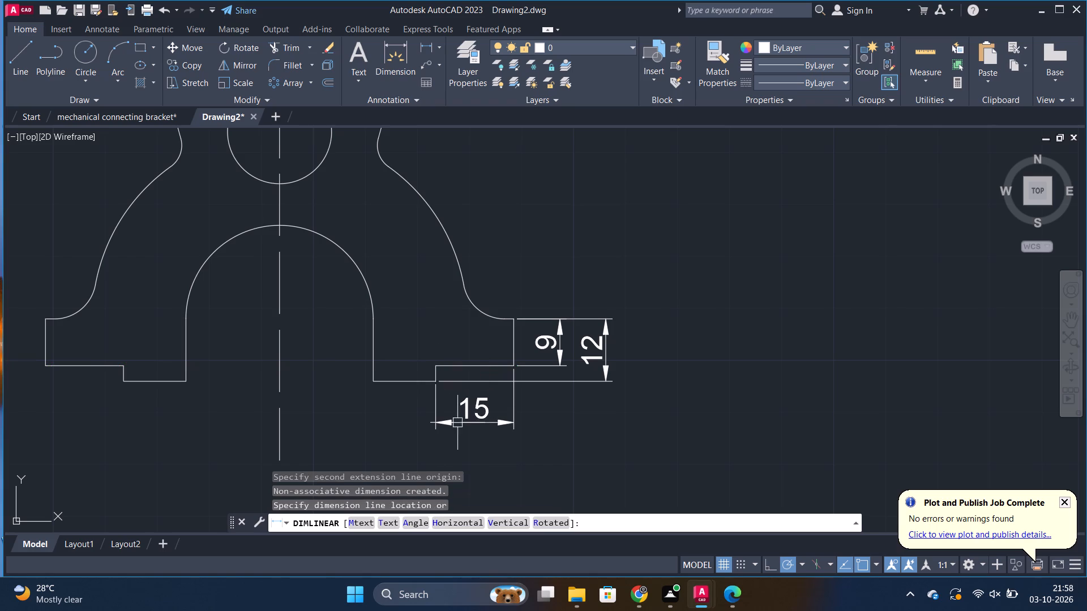
Add a horizontal linear dimension from the vertical centreline to the right foot's outer edge, below the step-width dimension.
middle_click_drag(590, 417, 690, 336)
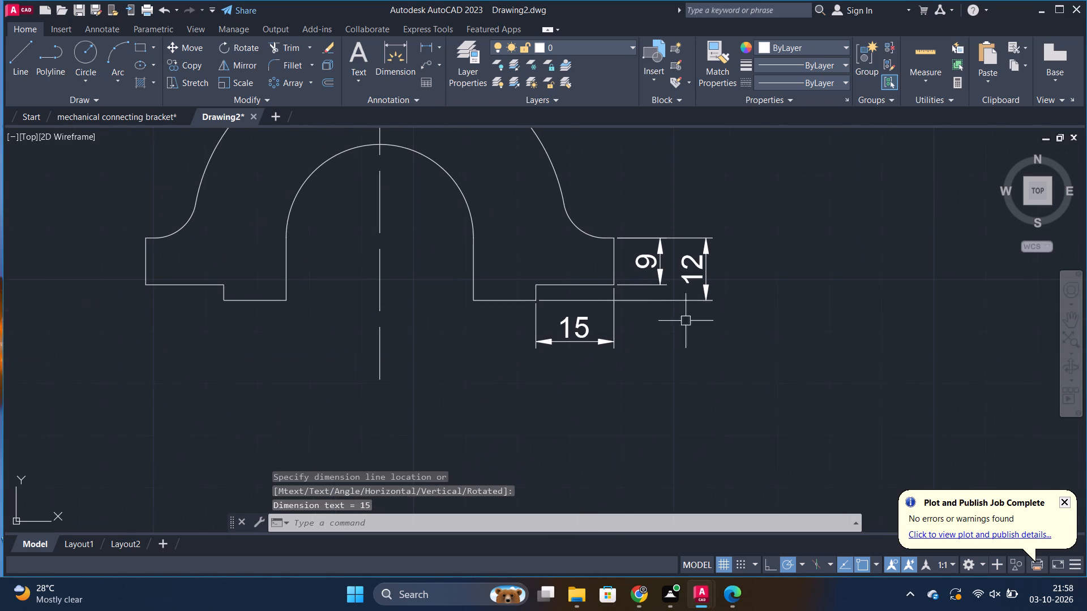
key("space")
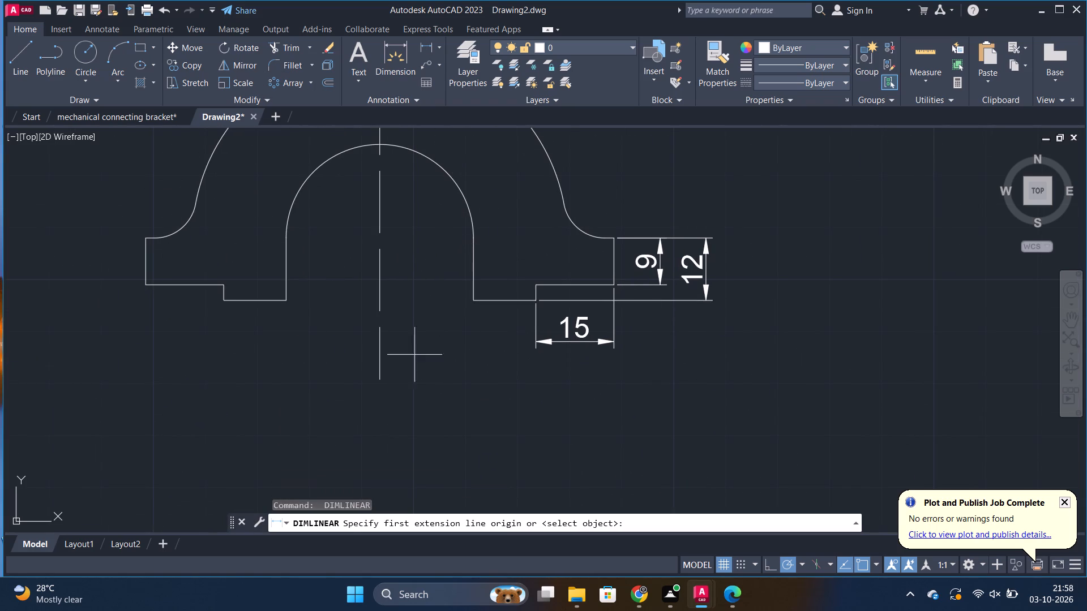
left_click(379, 368)
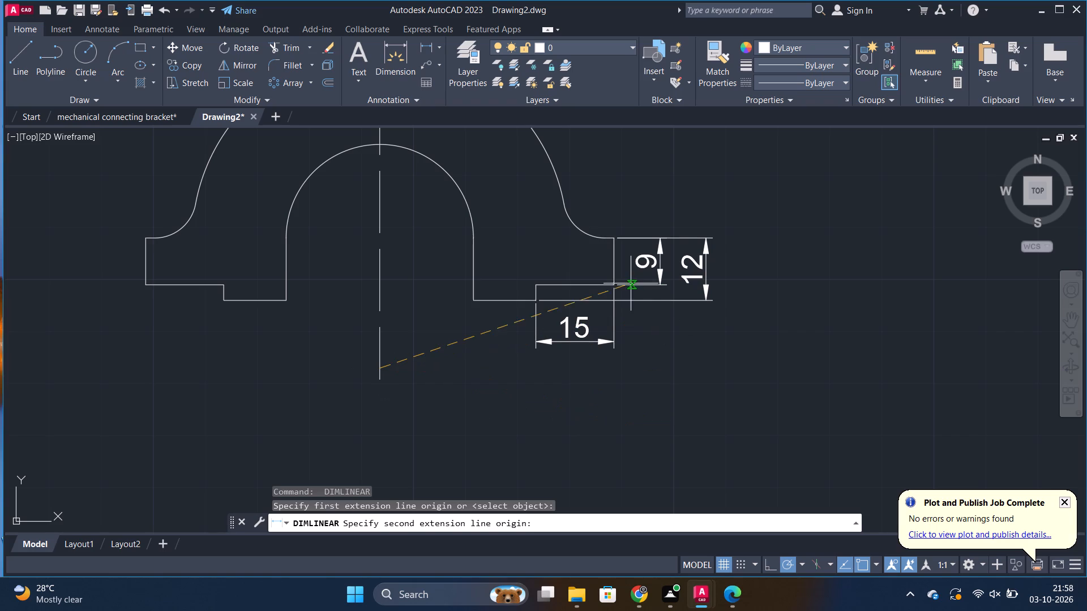
left_click(613, 282)
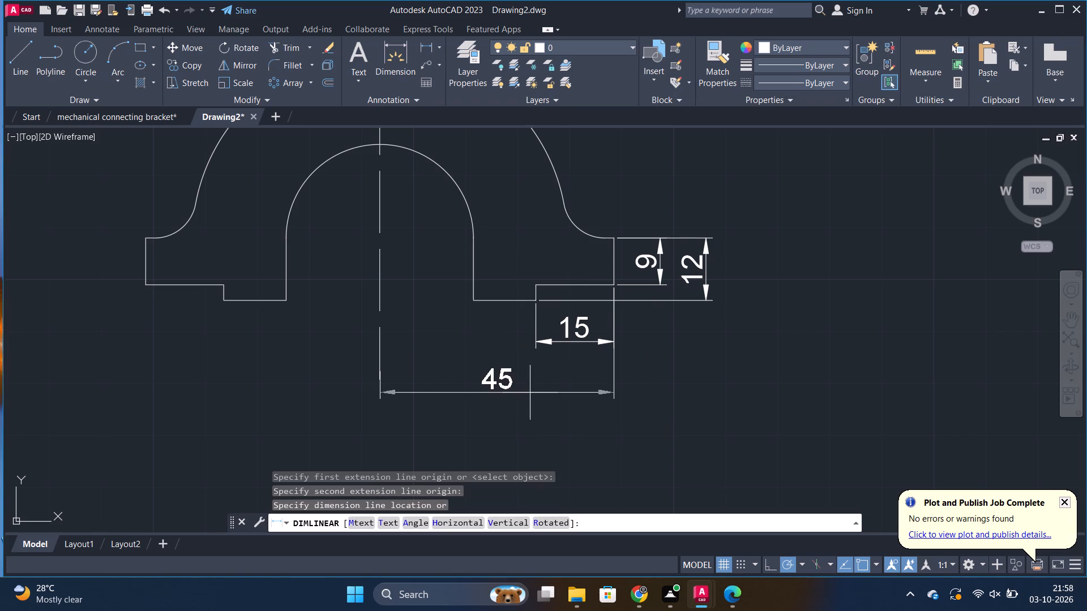
left_click(540, 386)
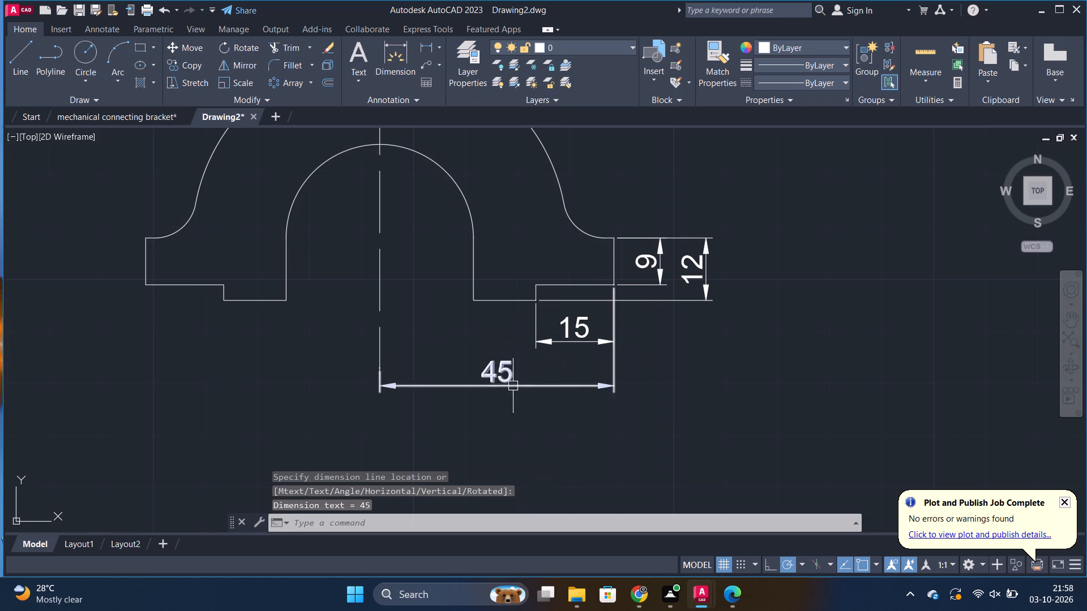
Add a horizontal linear dimension for the width of the left foot's step, placed below the base.
middle_click_drag(453, 342, 617, 382)
key("space")
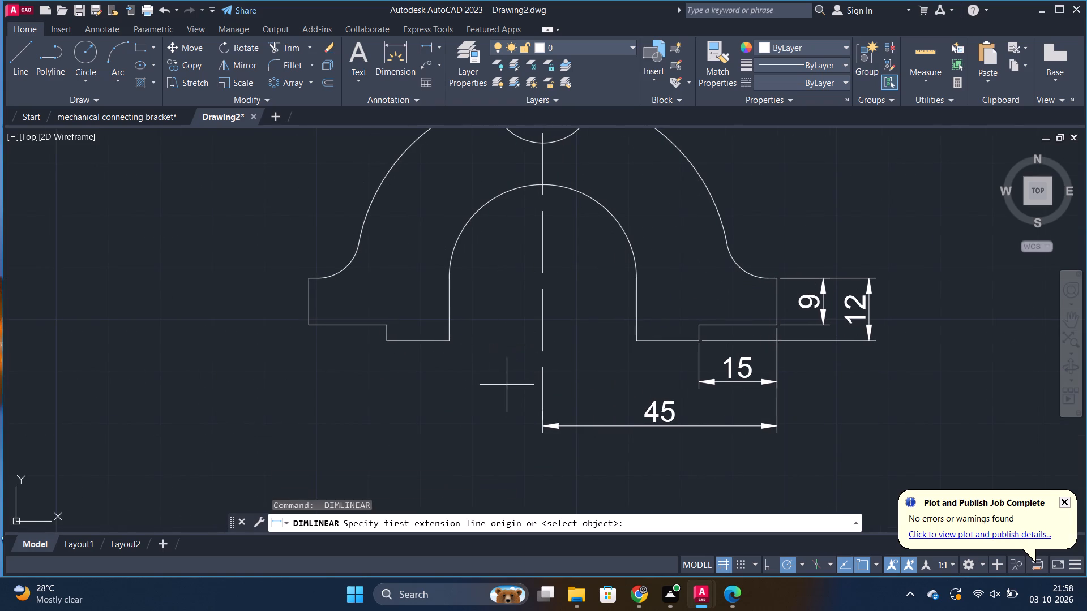
key("space")
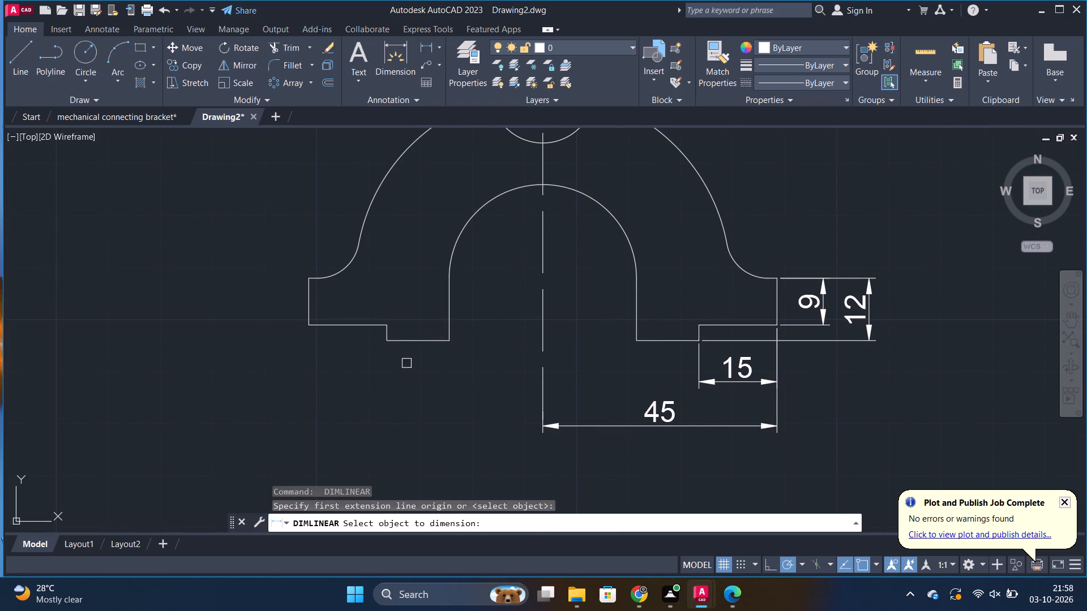
key("space")
key("space")
left_click(310, 328)
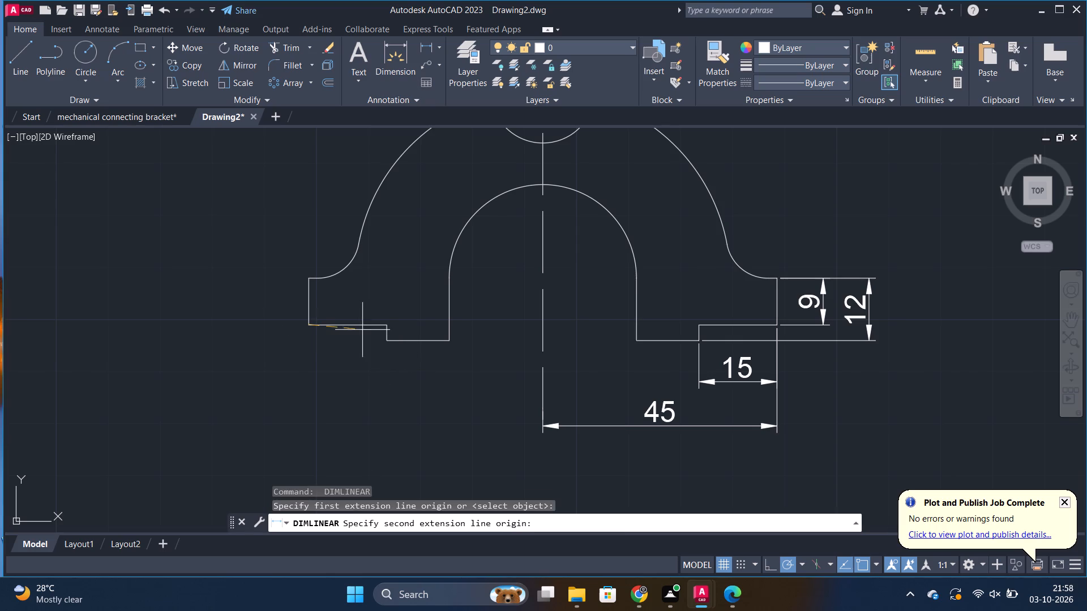
left_click(385, 326)
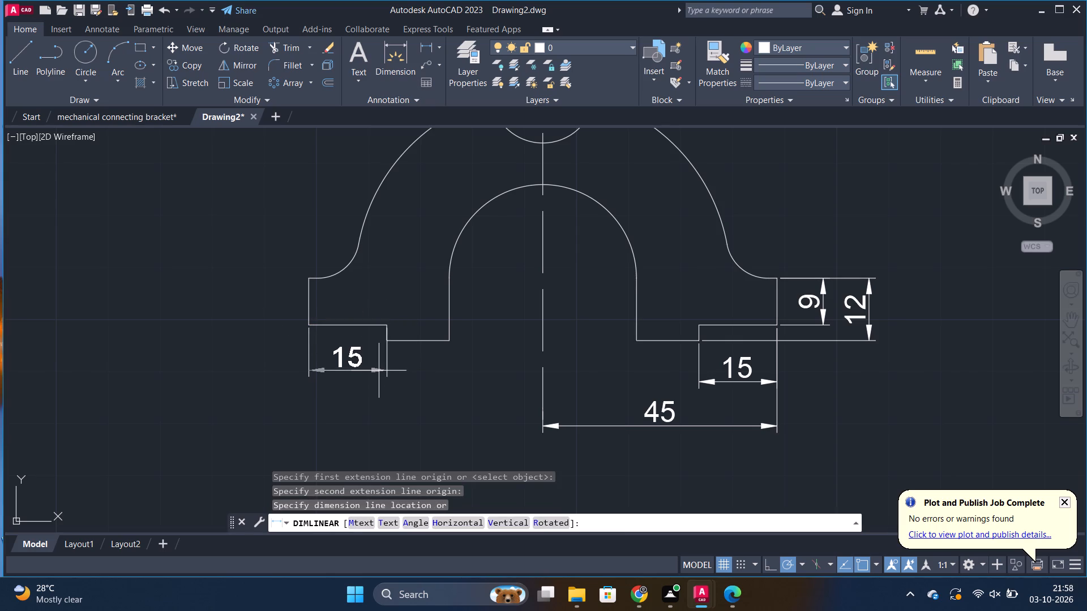
left_click(379, 377)
Add a vertical linear dimension to the outer end edge of the left foot, placed just outside it.
key("space")
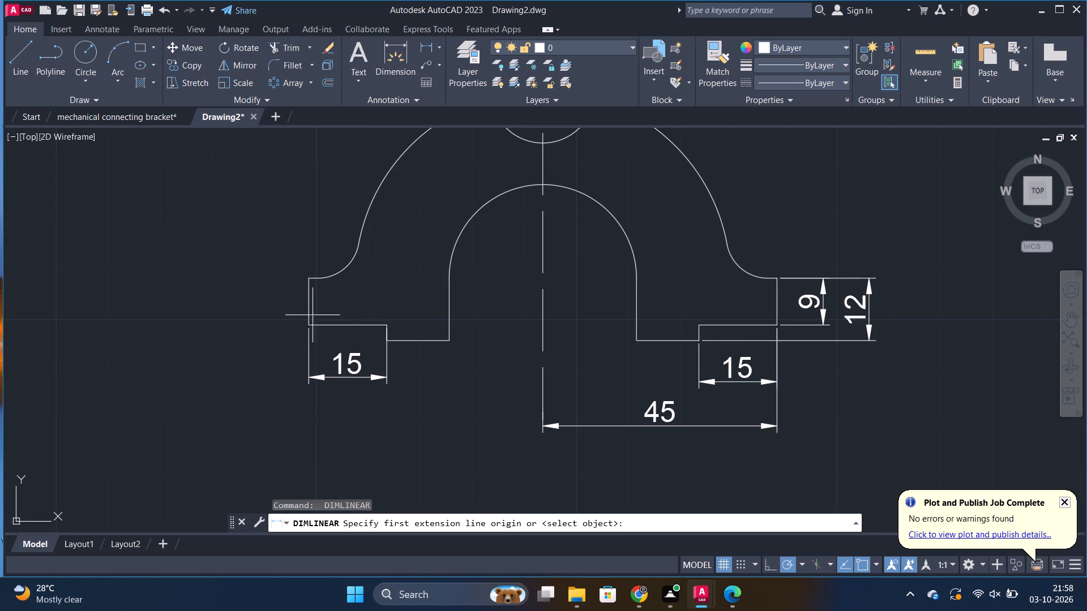
left_click(310, 276)
left_click(309, 324)
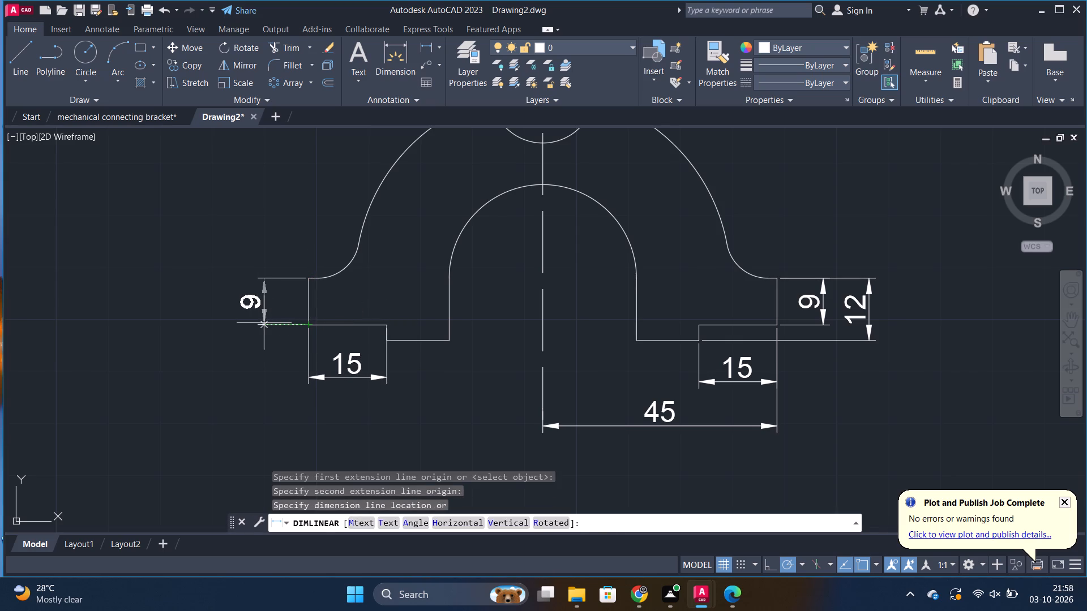
left_click(260, 323)
Add a vertical linear dimension for the left foot's full height, placed outside the end-edge dimension.
key("space")
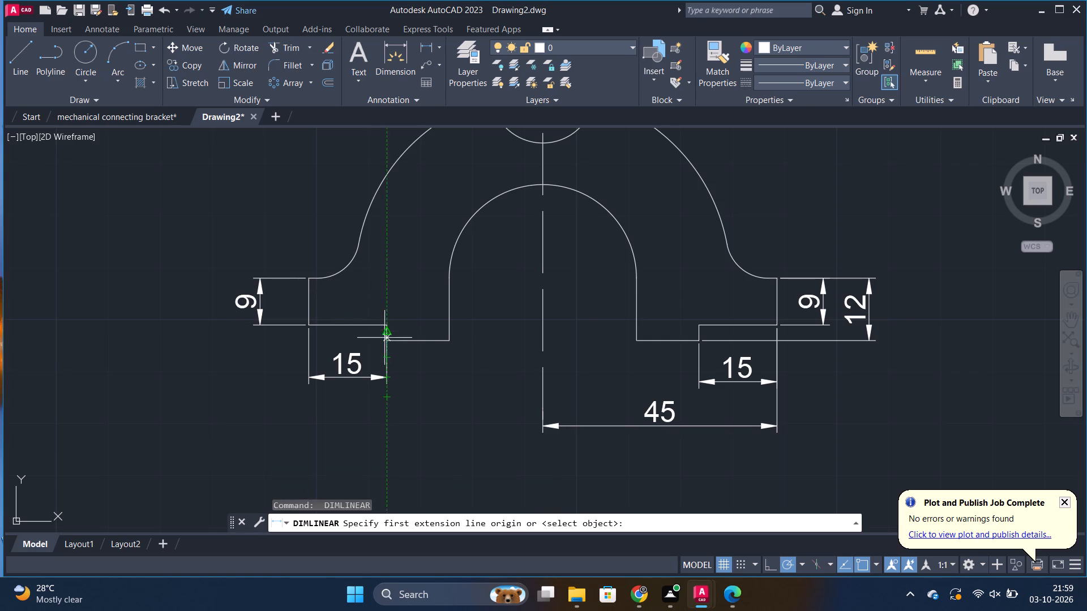
left_click(384, 343)
left_click(311, 277)
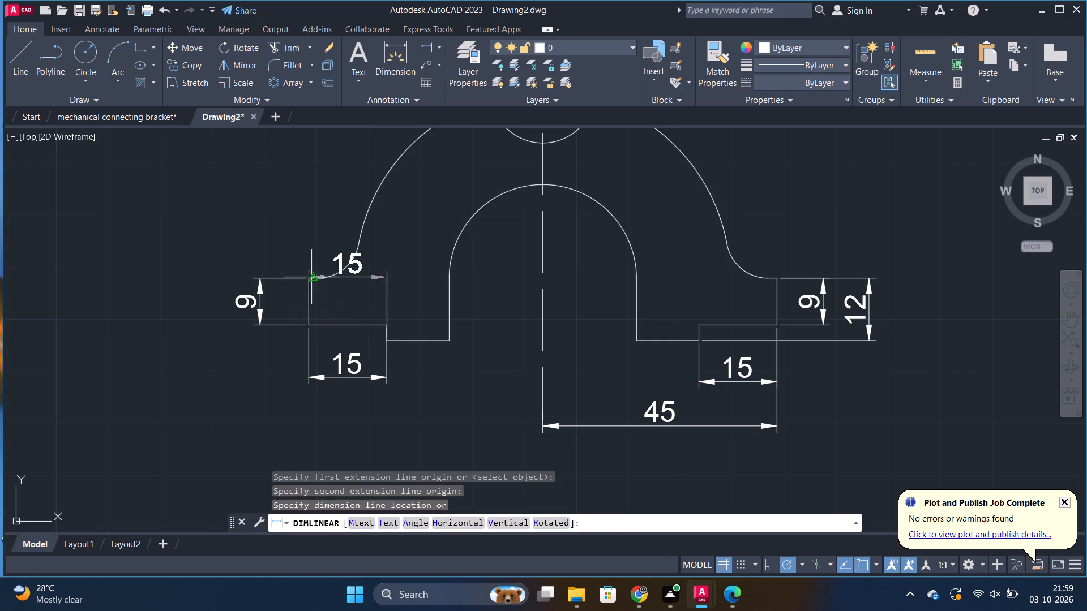
left_click(225, 322)
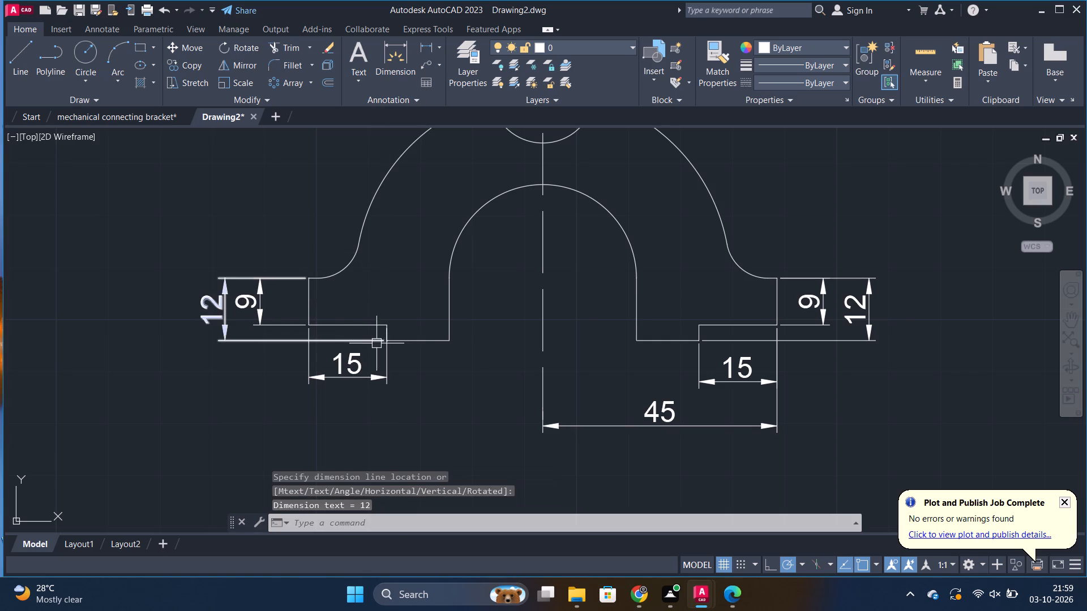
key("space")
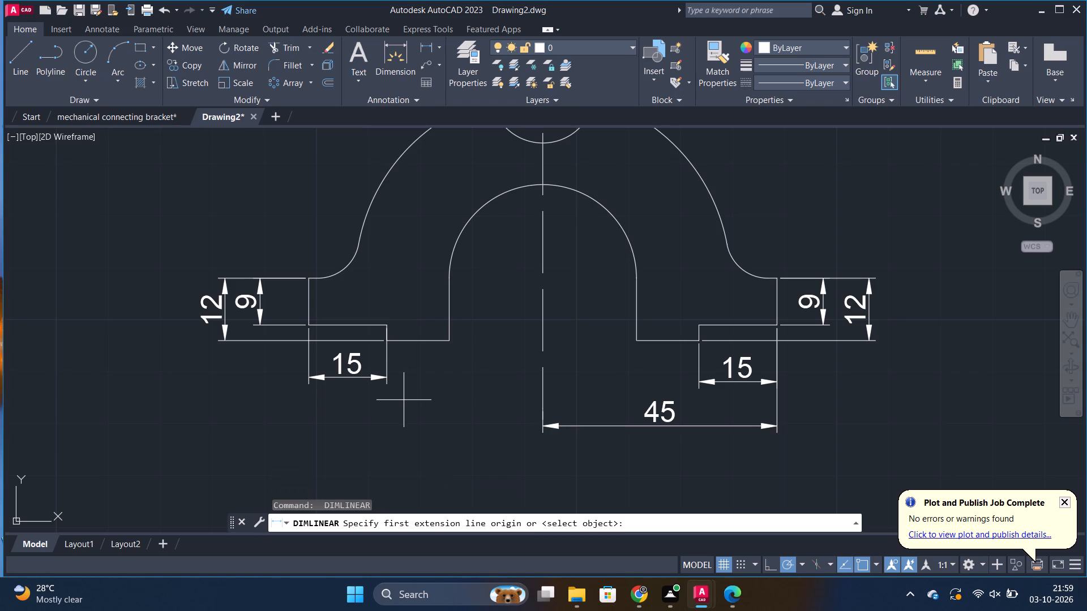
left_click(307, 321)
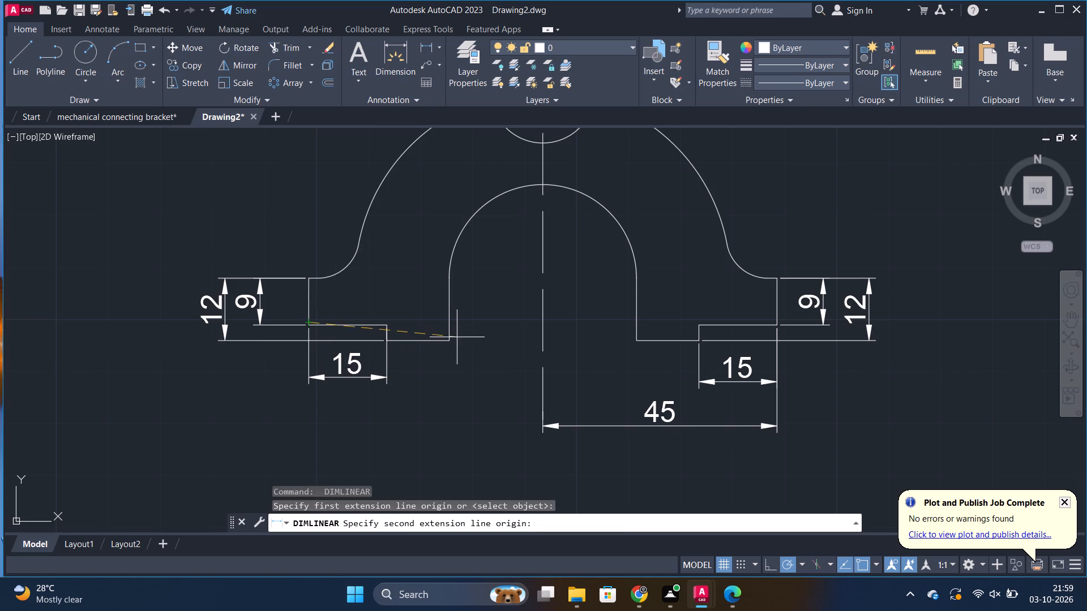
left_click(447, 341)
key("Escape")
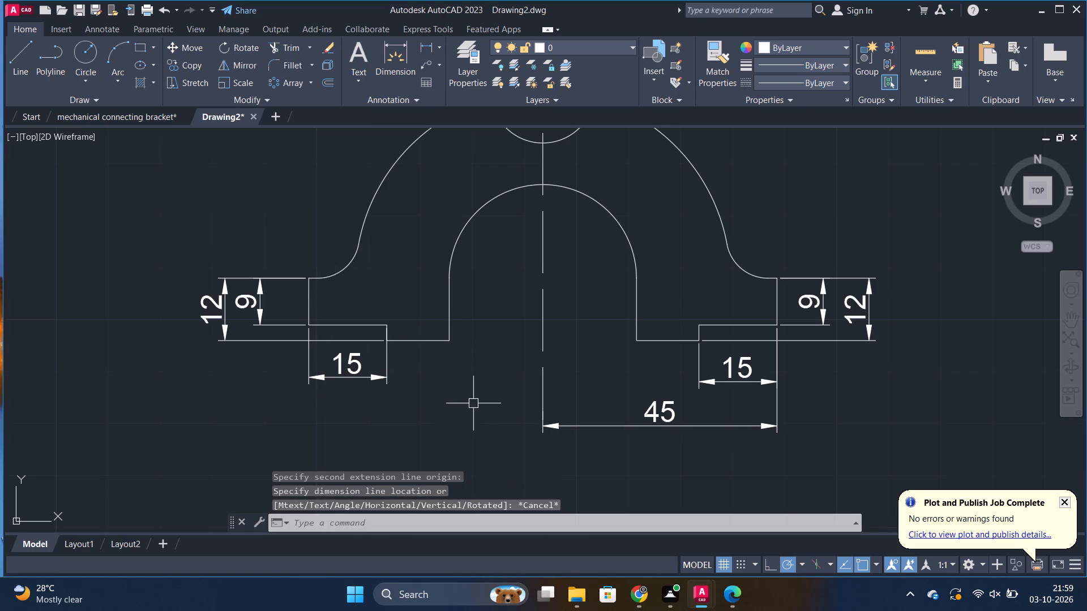
Add a horizontal linear dimension from the vertical centreline to the left foot's outer edge, in line with the matching right-hand dimension.
key("space")
left_click(543, 400)
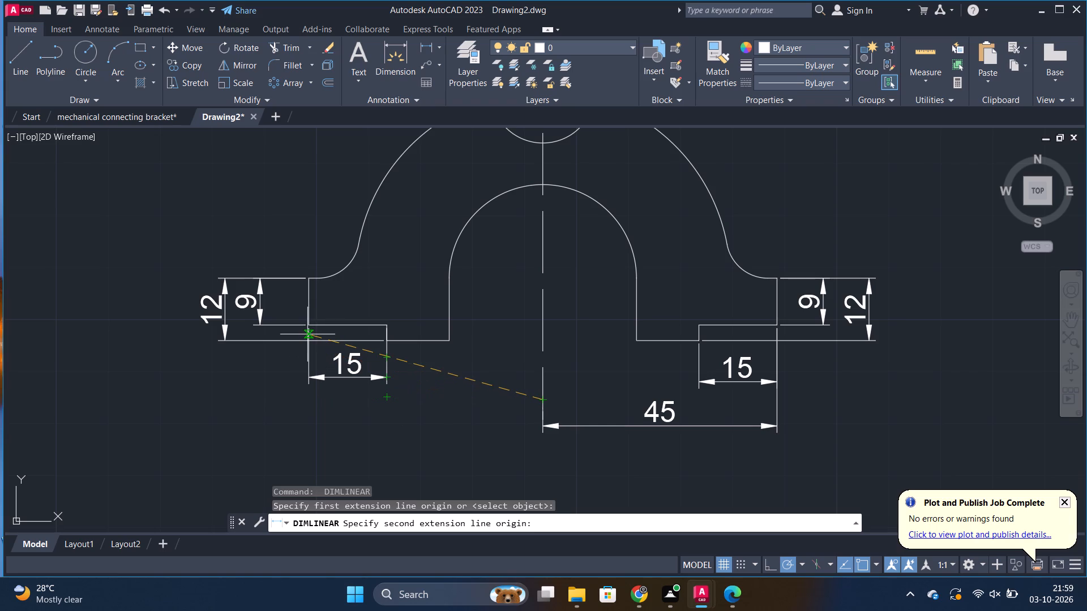
left_click(308, 325)
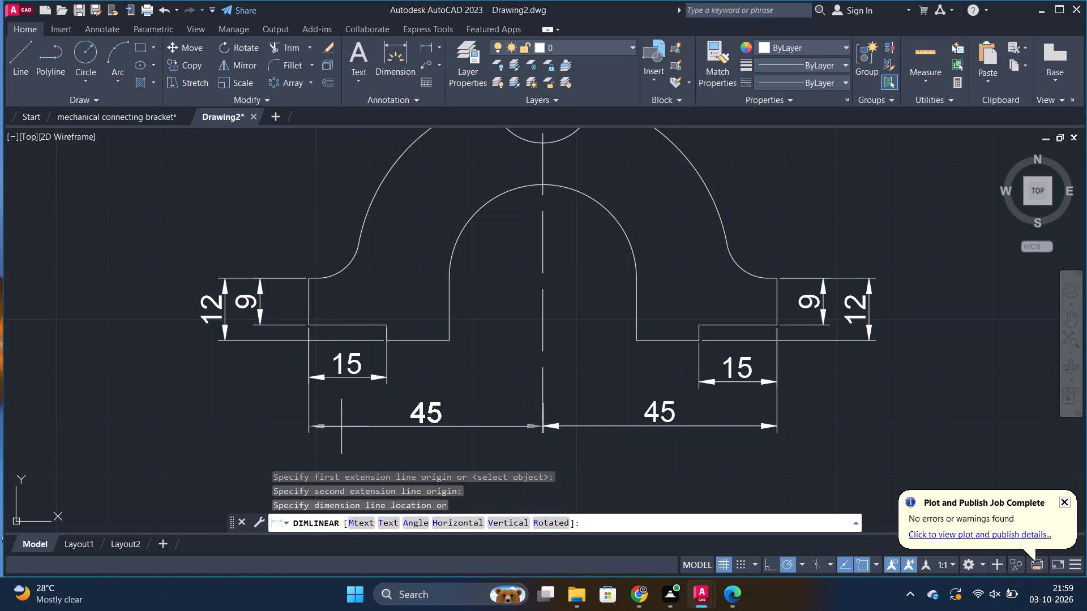
left_click(341, 427)
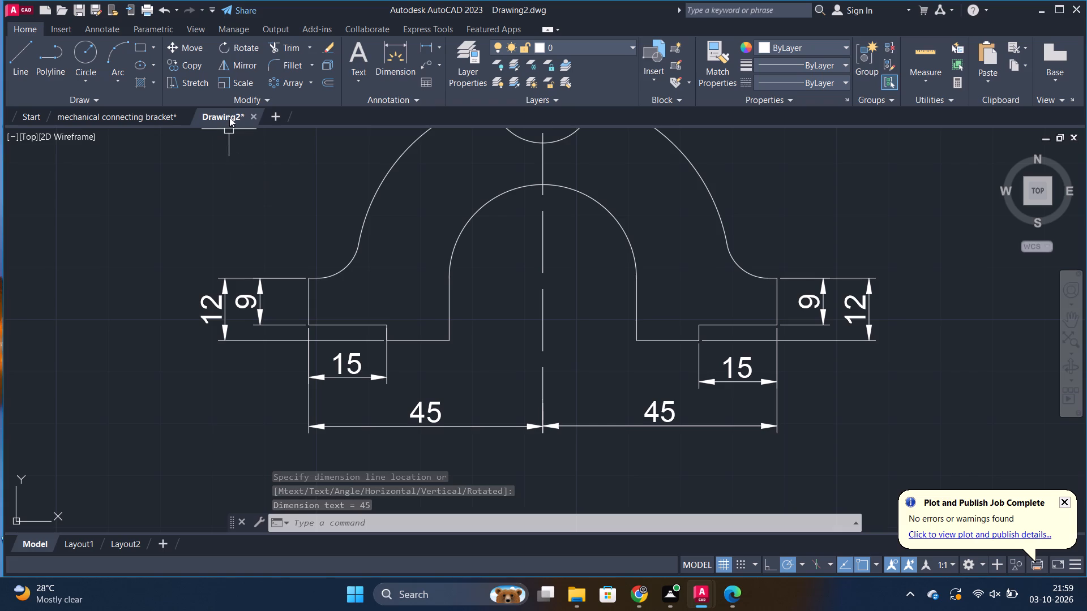
Add a vertical linear dimension for the part's overall height, from the tab's top edge to the base's bottom edge, placed beyond the right foot.
left_click(425, 41)
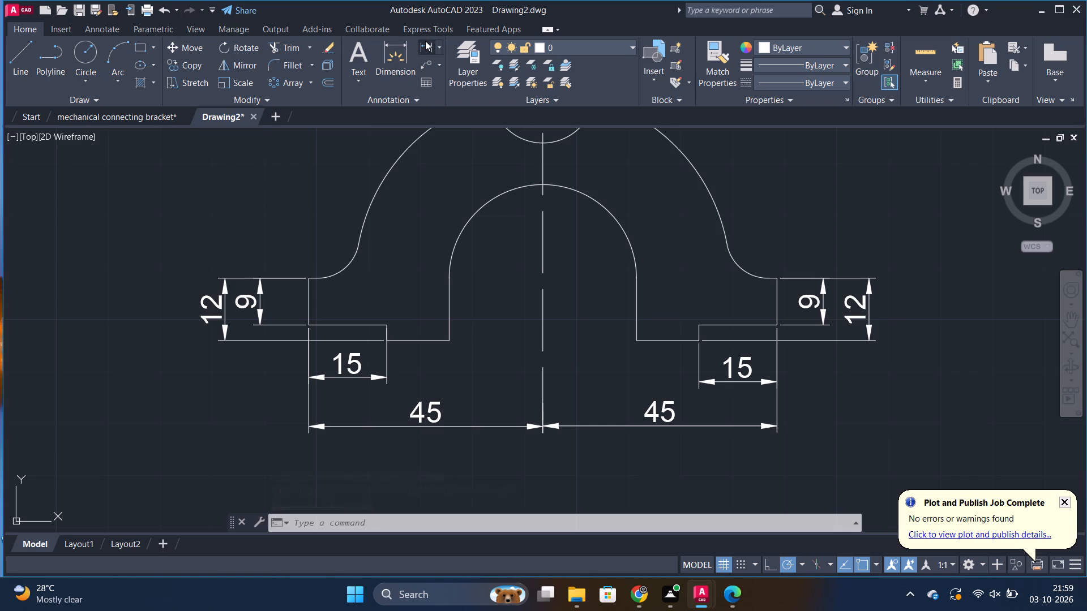
scroll(446, 192, "down", 1)
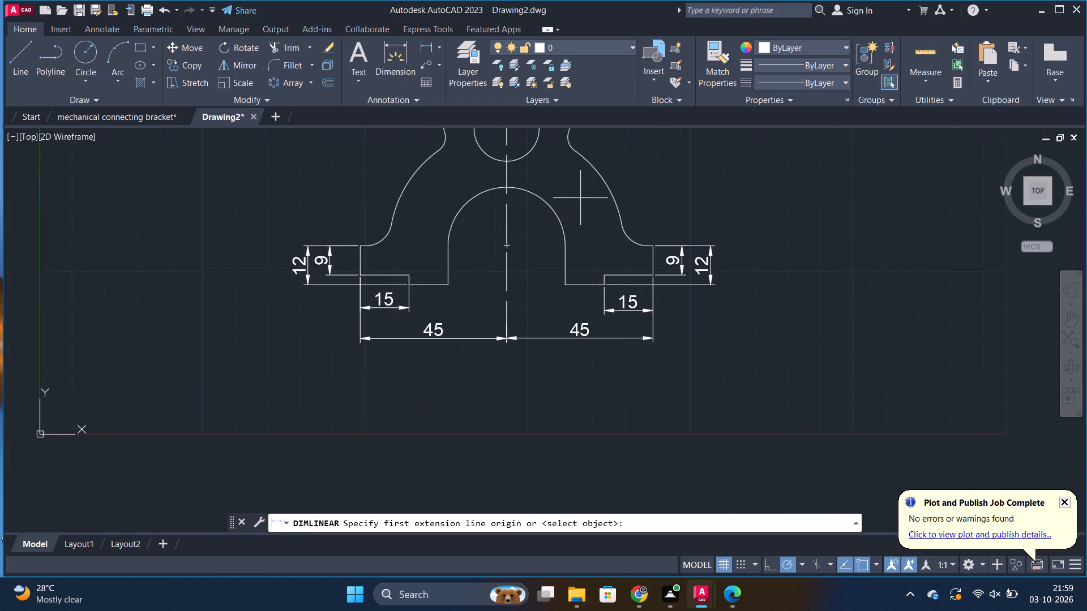
scroll(582, 197, "down", 1)
middle_click_drag(582, 223, 500, 361)
scroll(589, 244, "down", 1)
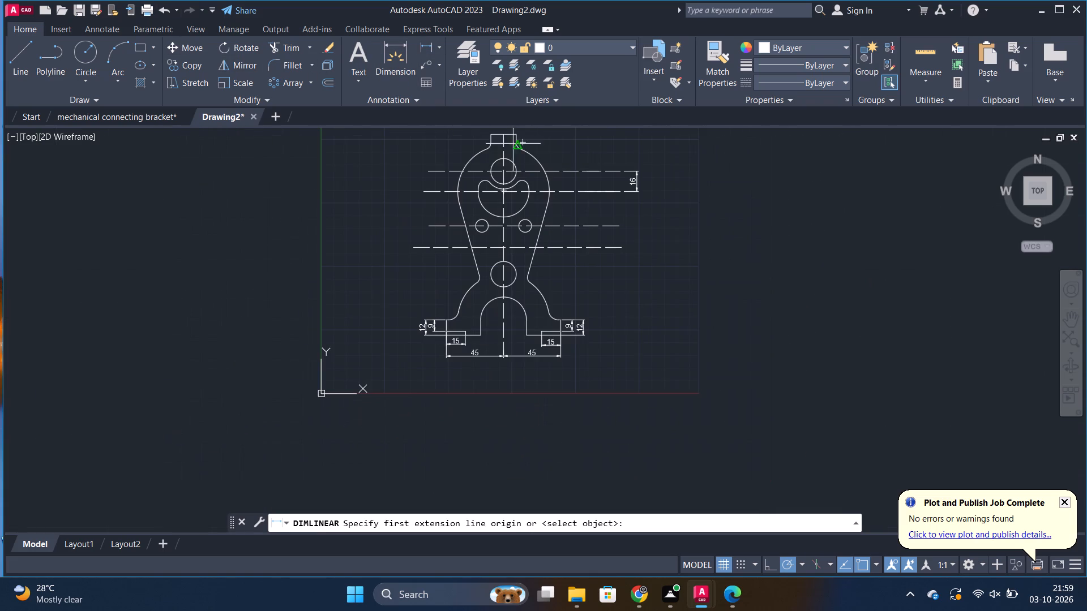
left_click(517, 136)
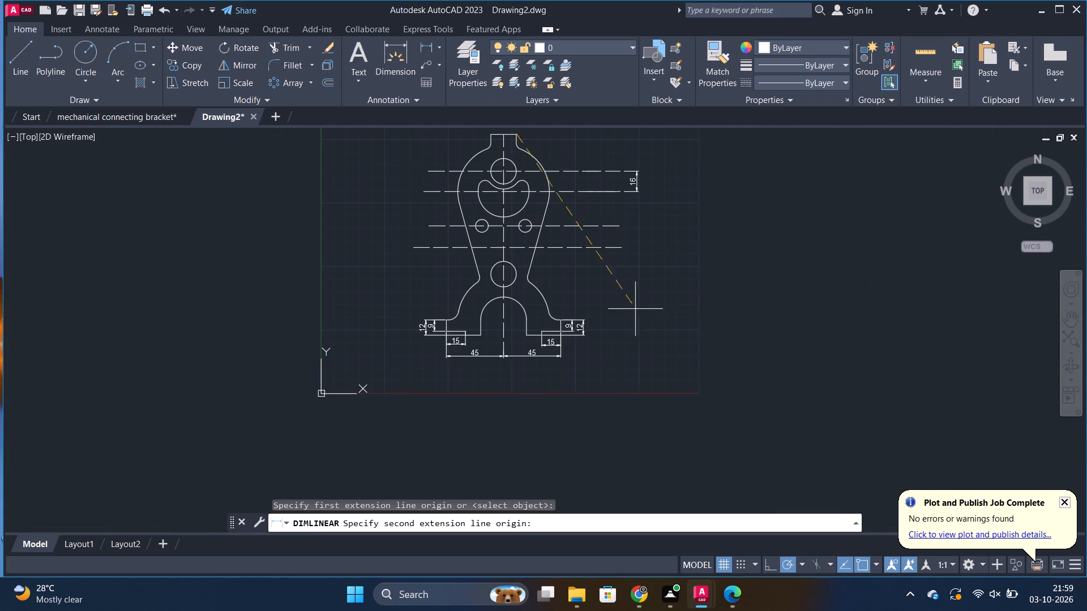
scroll(565, 339, "up", 2)
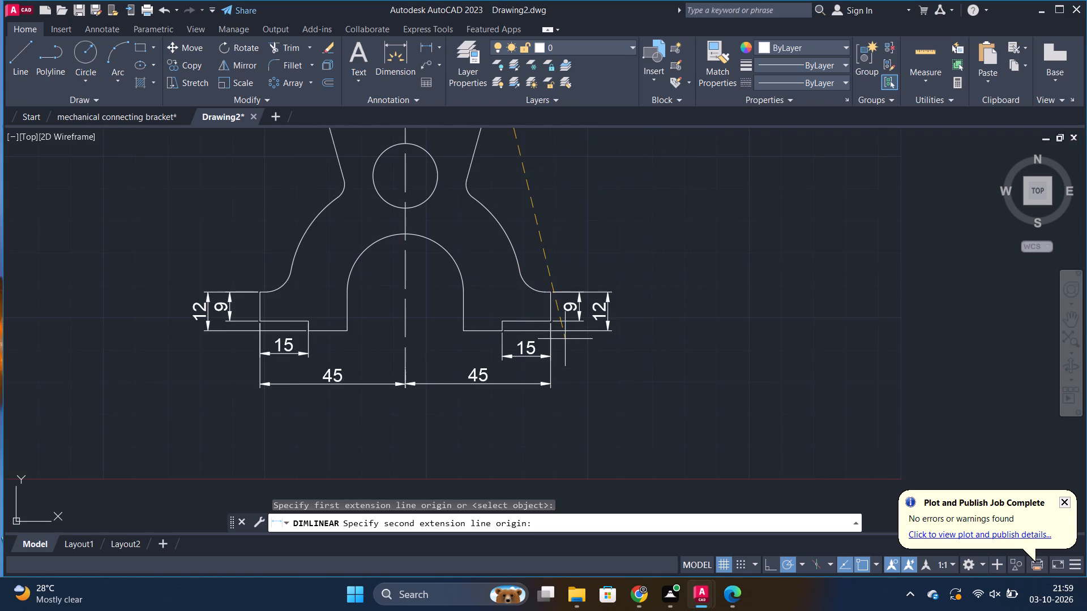
scroll(579, 352, "up", 2)
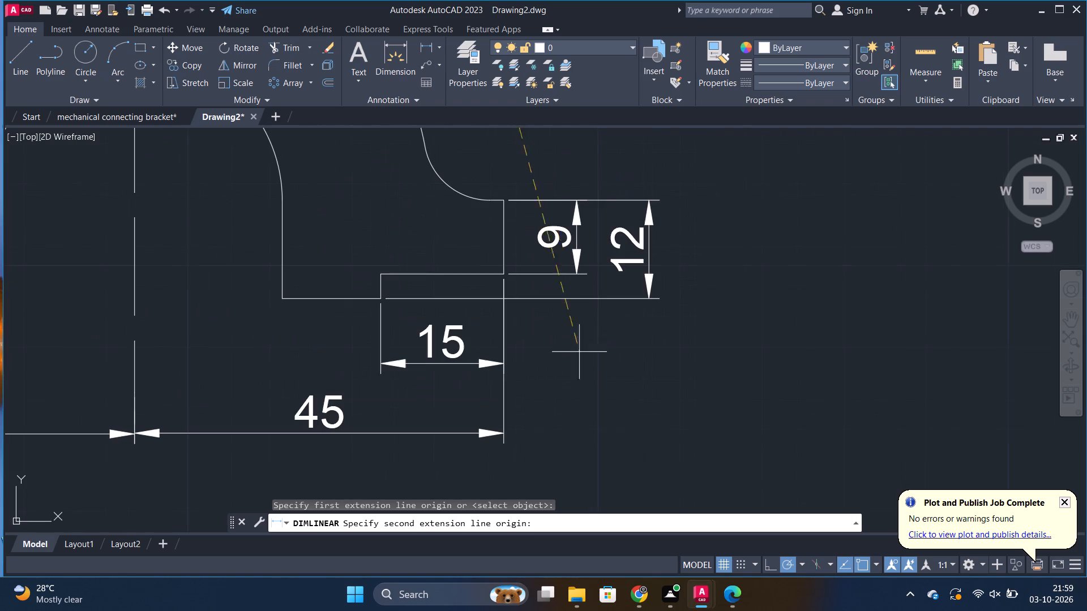
left_click(615, 300)
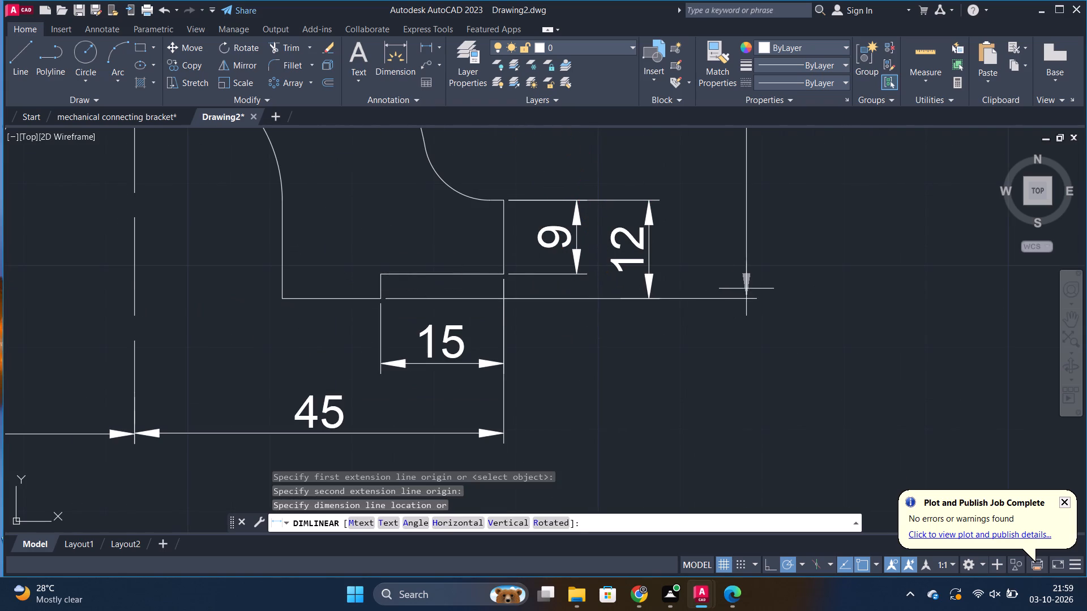
scroll(749, 284, "down", 2)
middle_click_drag(752, 282, 743, 415)
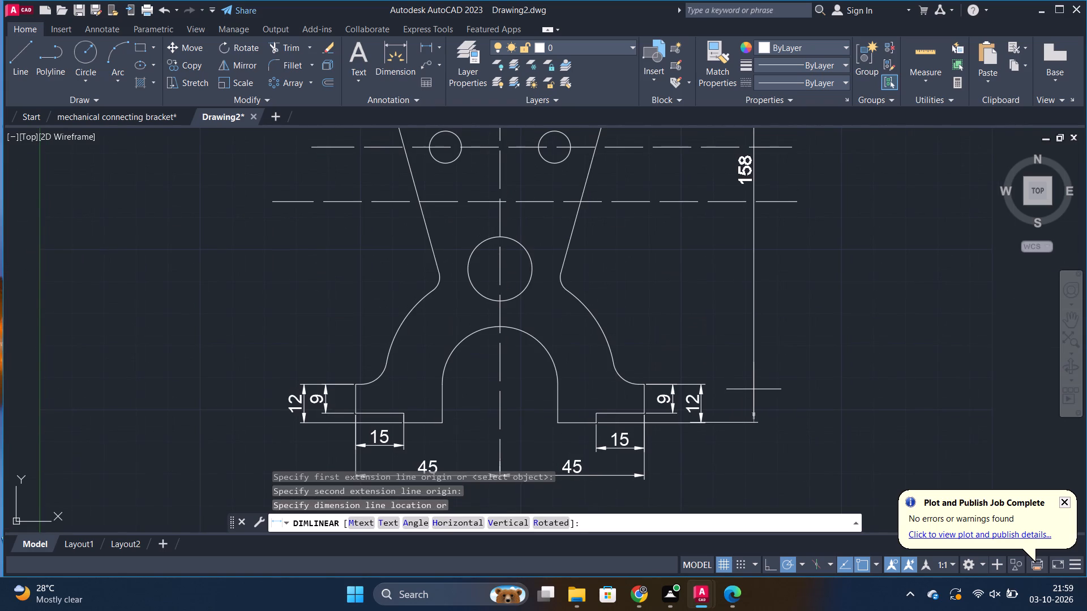
left_click(878, 388)
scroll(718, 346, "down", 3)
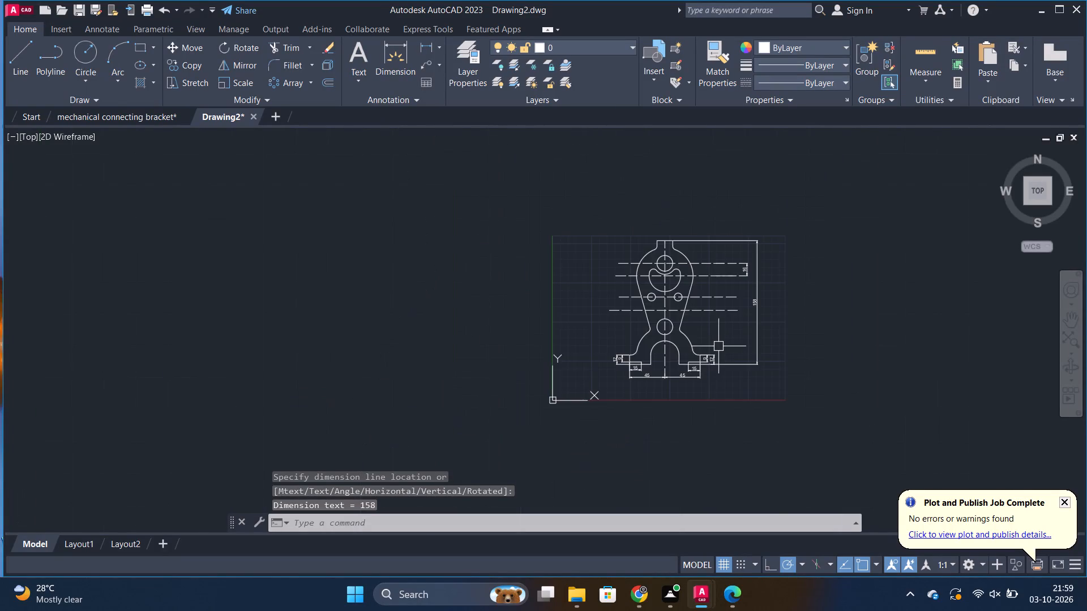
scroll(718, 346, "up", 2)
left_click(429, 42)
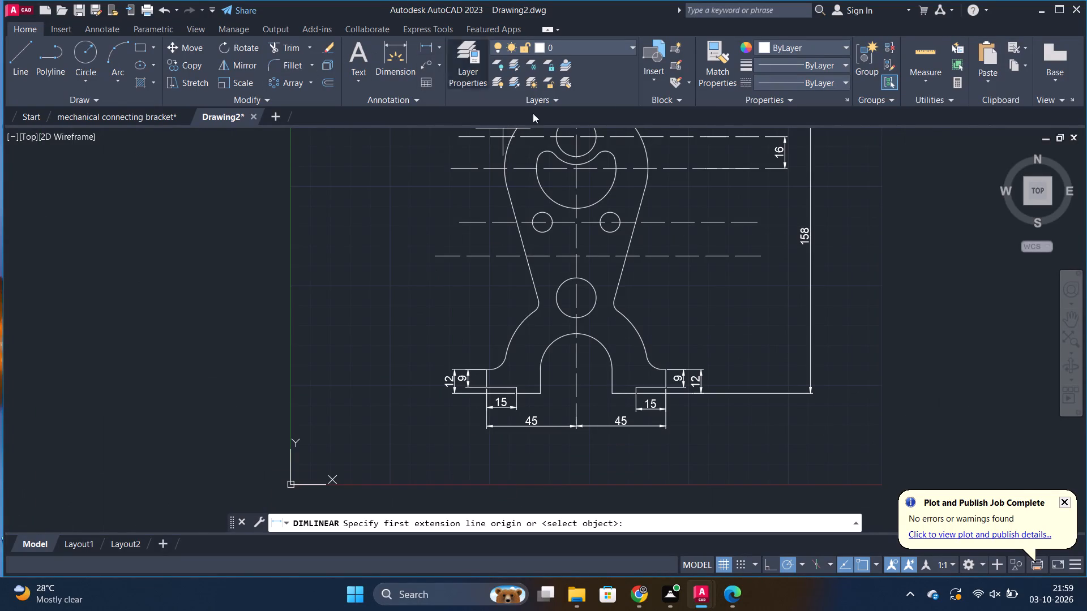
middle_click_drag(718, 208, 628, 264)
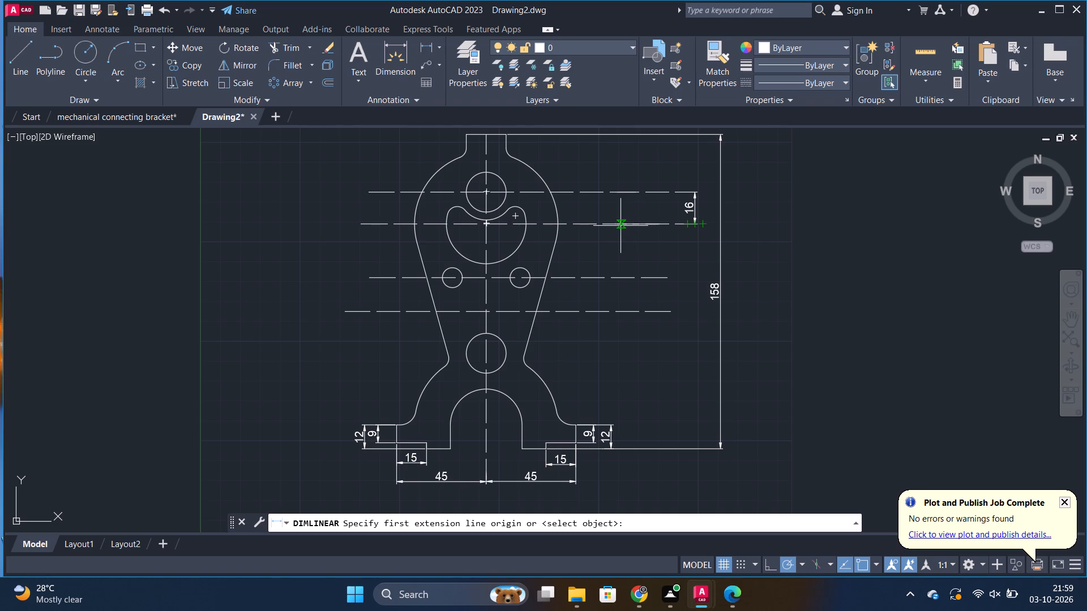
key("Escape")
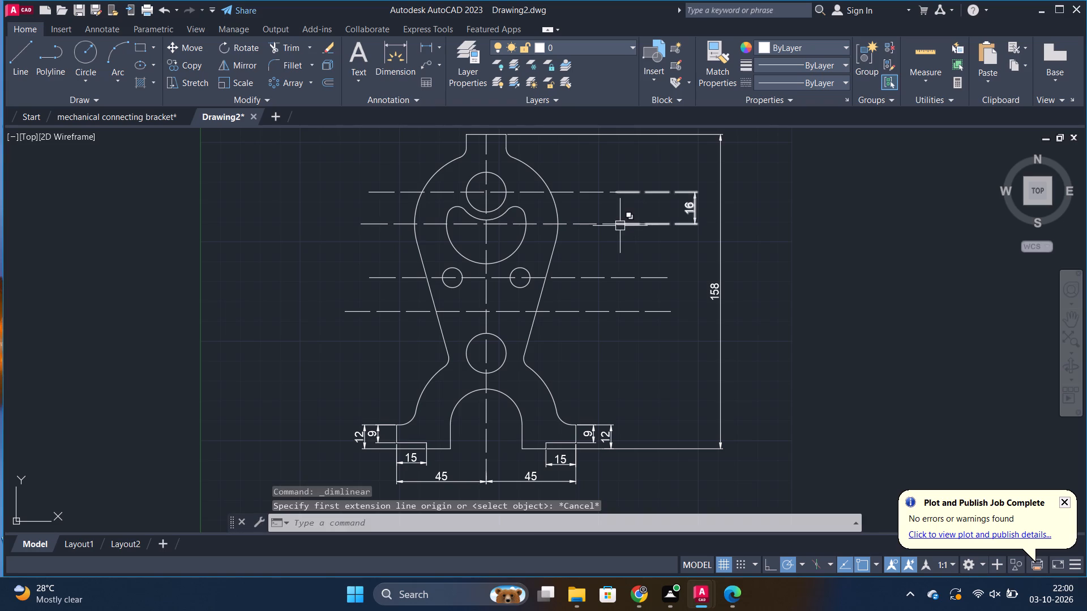
Erase the existing 16 dimension between the two uppermost horizontal centrelines.
left_click(690, 205)
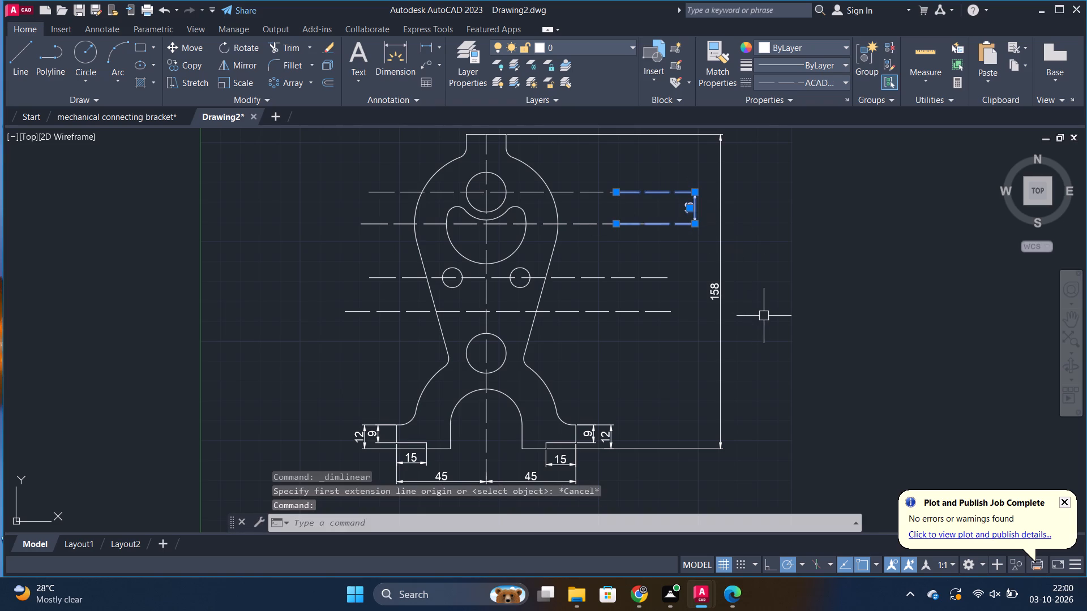
key("e")
key("Return")
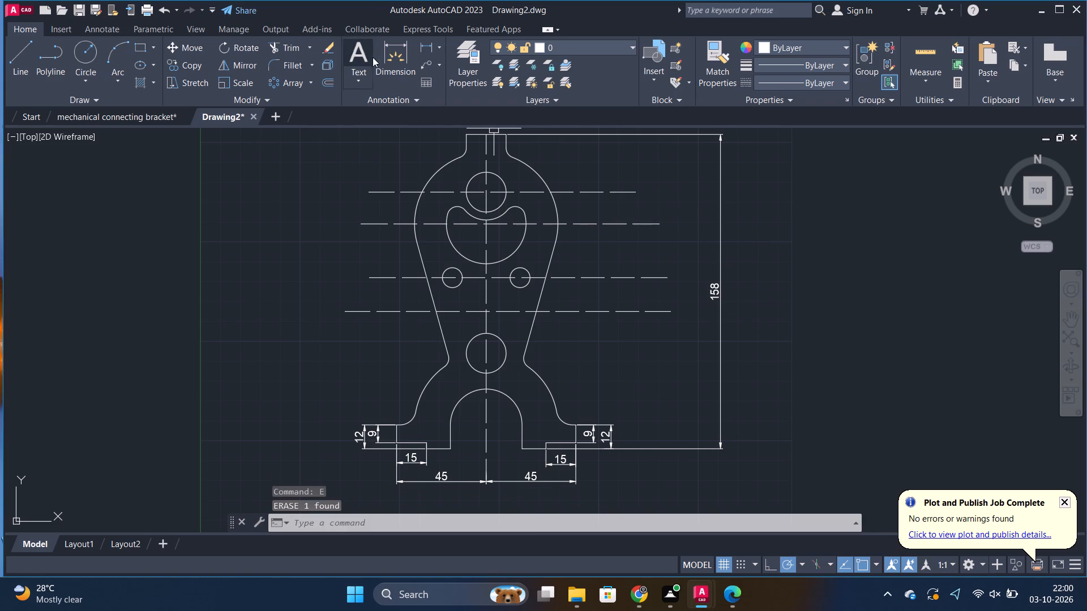
Add a vertical linear dimension from the tab's top edge to the upper hole's centreline, placed inside the overall height dimension.
left_click(429, 43)
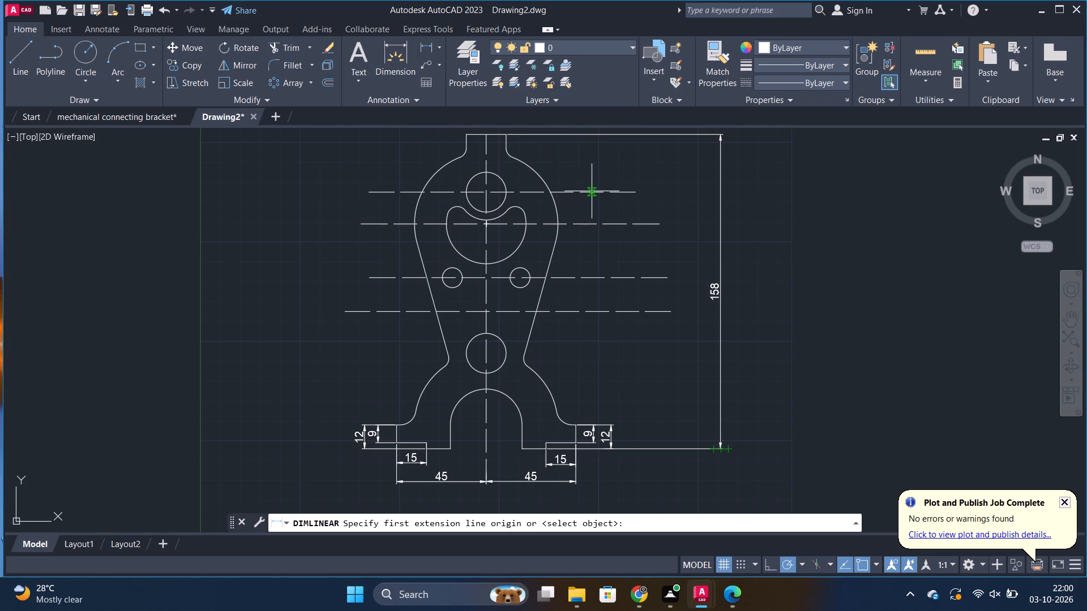
left_click(627, 135)
left_click(626, 191)
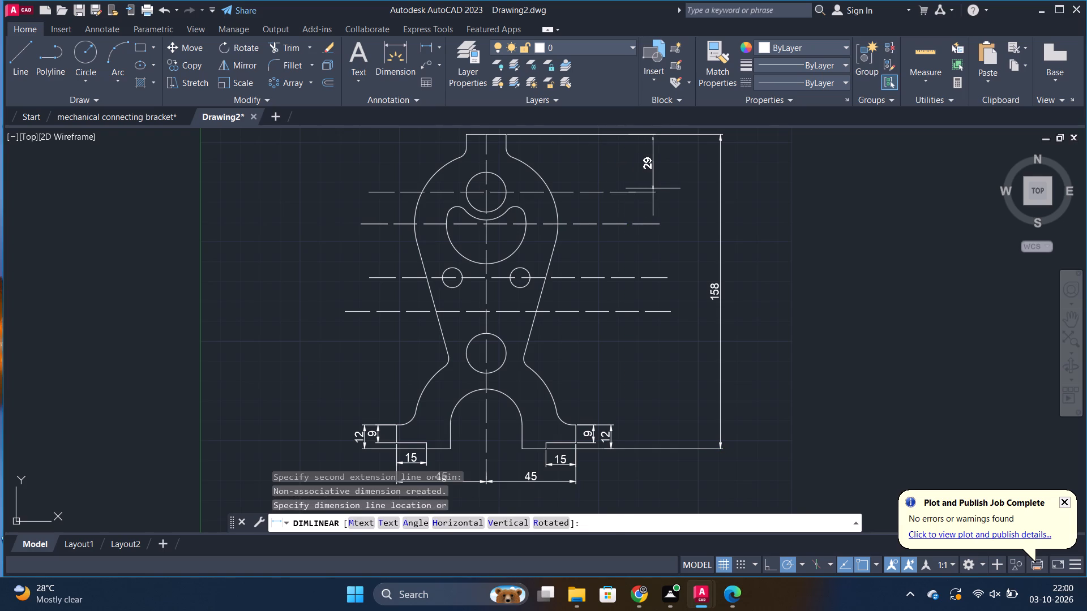
left_click(671, 189)
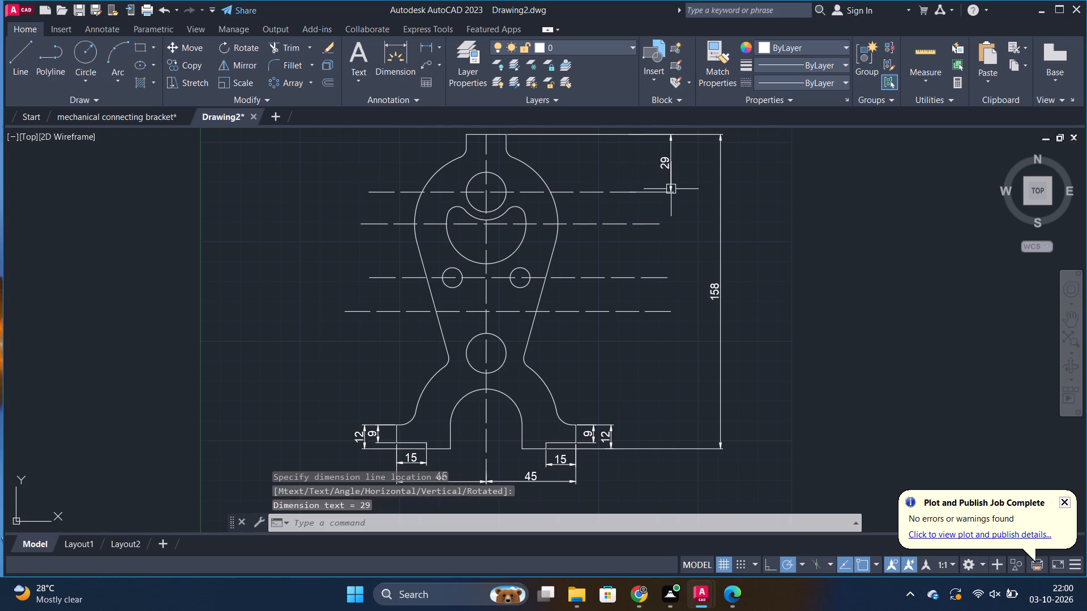
Add a vertical linear dimension between the upper hole's centreline and the crescent cutout's centreline, placed close to the head's outline.
key("space")
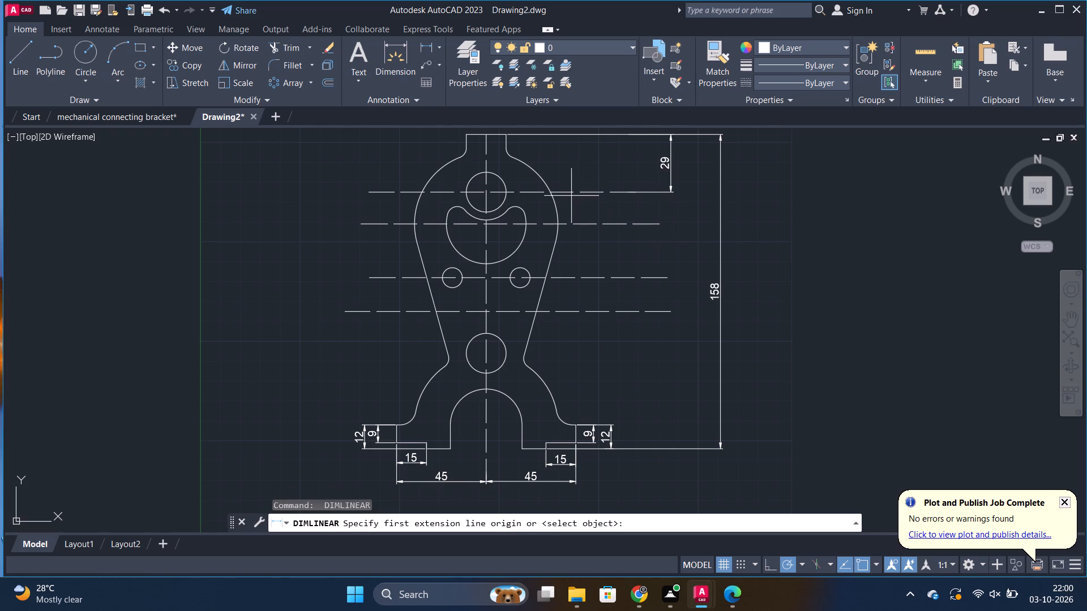
left_click(584, 191)
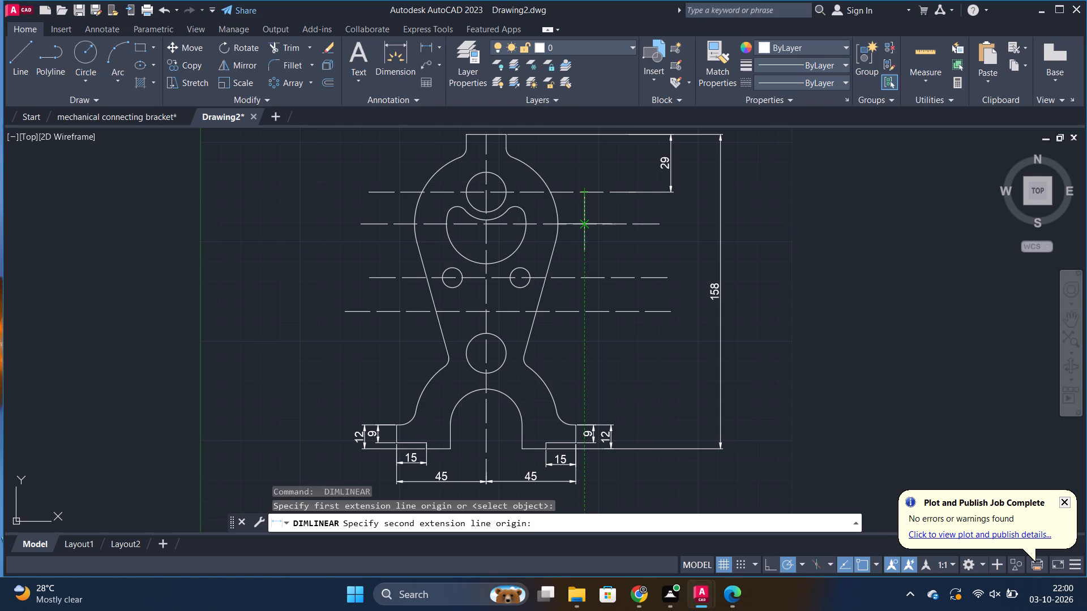
left_click(585, 223)
left_click(587, 223)
Add a vertical linear dimension from the upper hole's centreline to the two small holes' centreline, in line below the tab-to-hole dimension.
key("space")
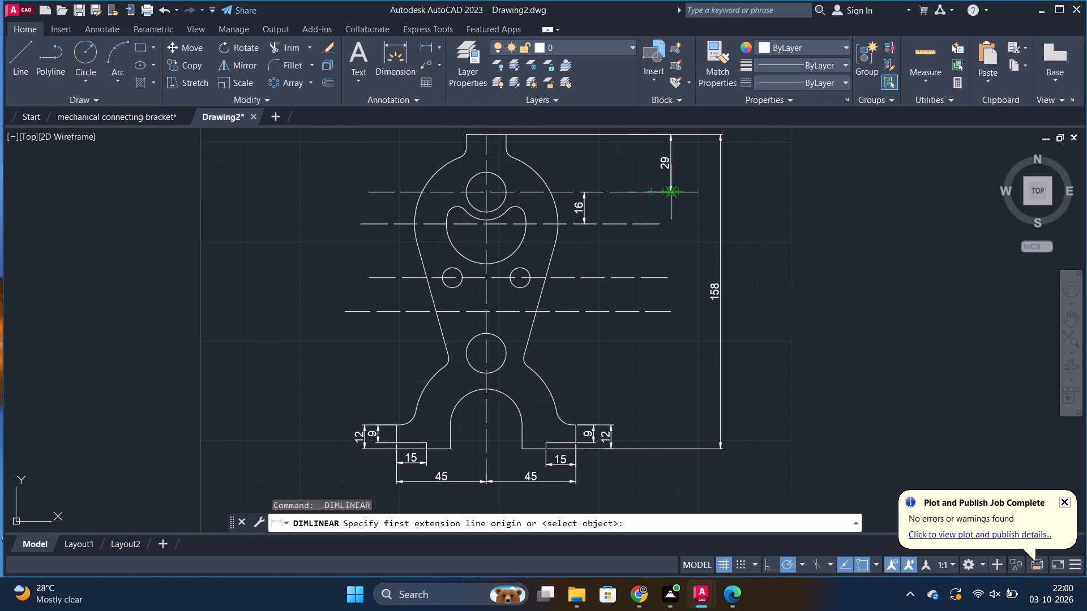
left_click(671, 192)
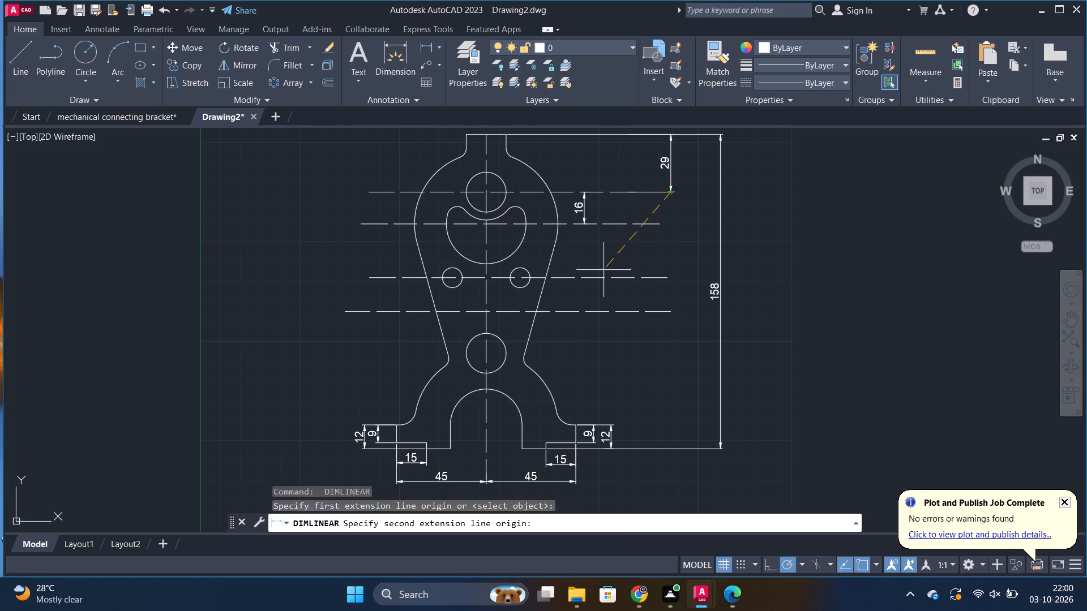
left_click(669, 279)
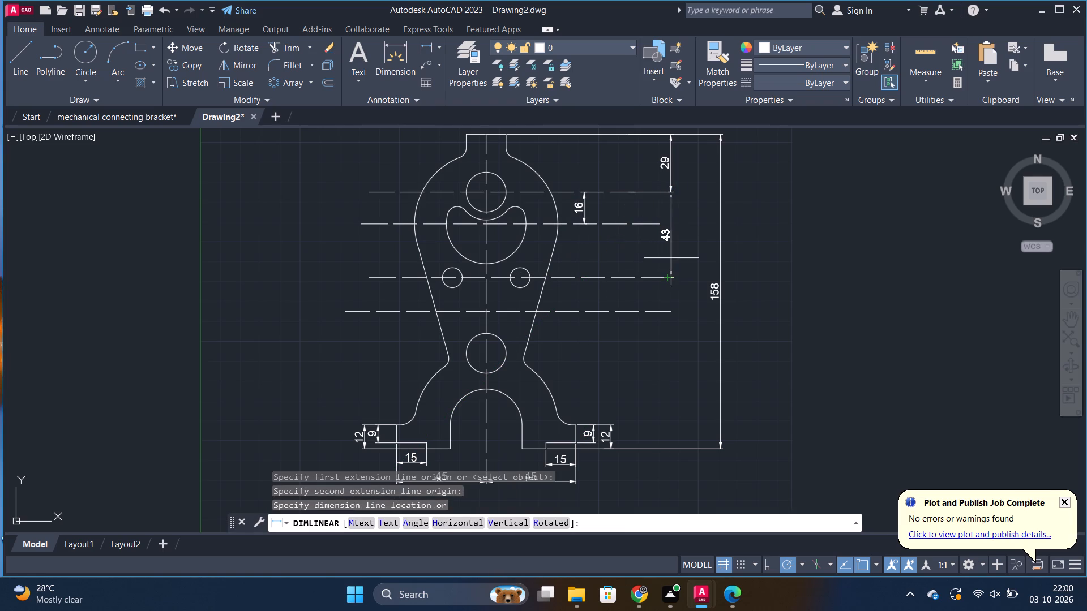
left_click(671, 258)
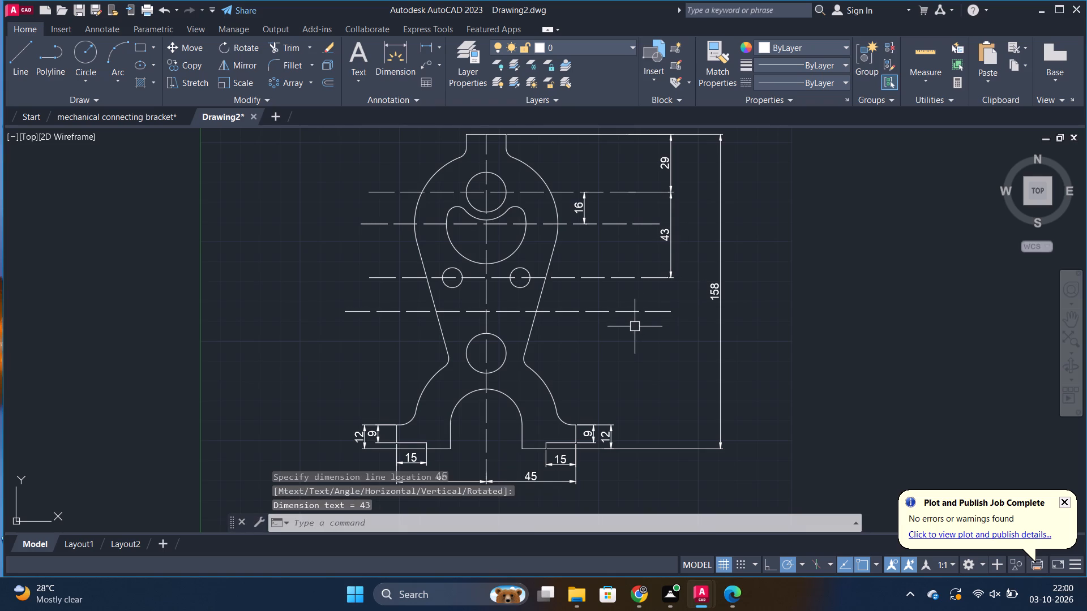
Add a vertical linear dimension from the lower hole's centre to the two small holes' centreline, continuing the dimension chain downward.
key("space")
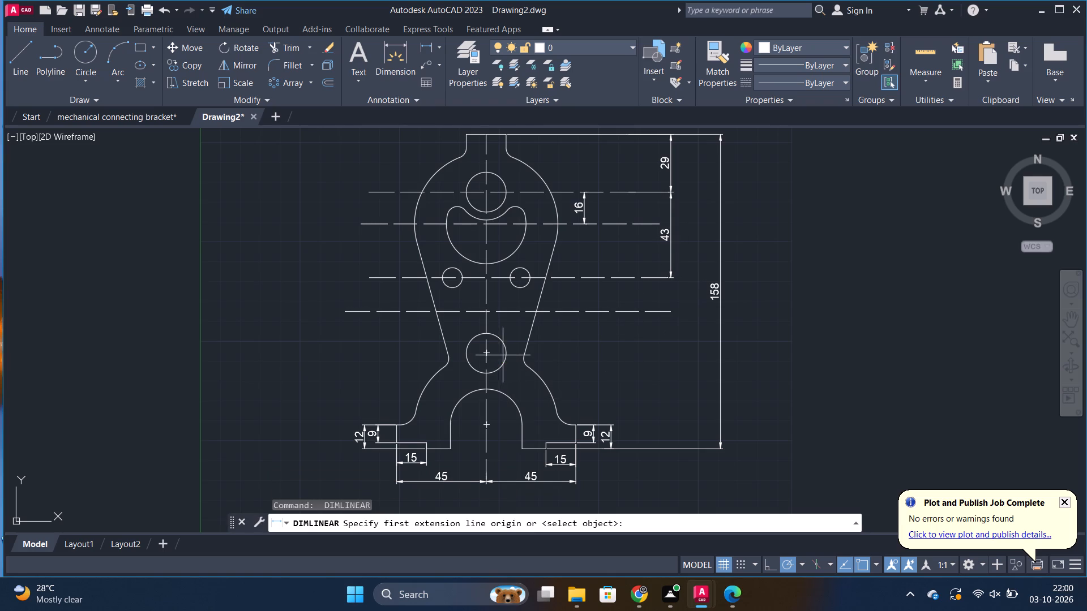
left_click(486, 353)
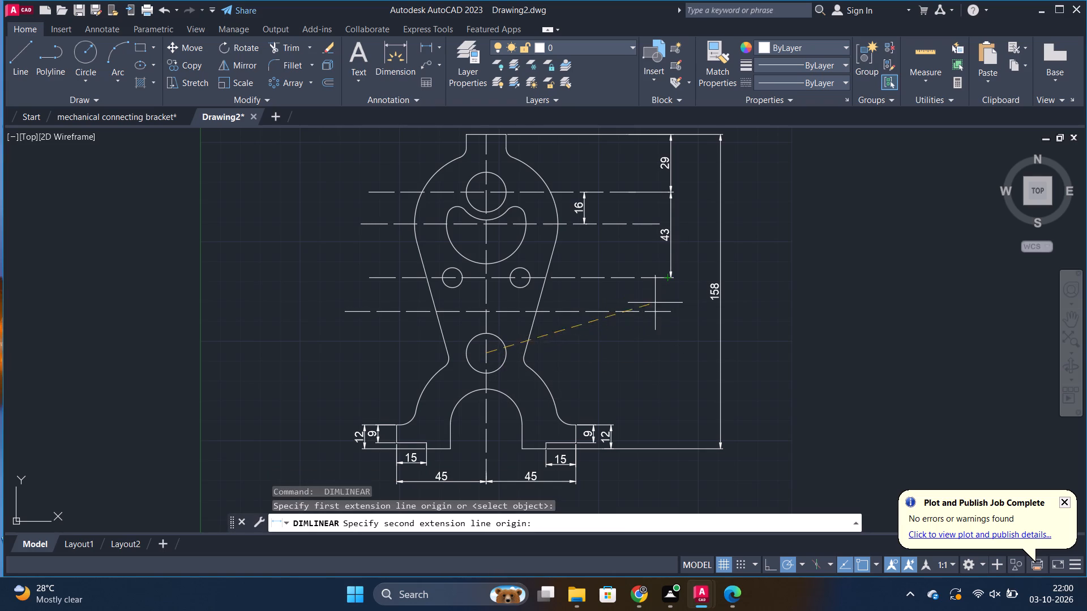
left_click(664, 278)
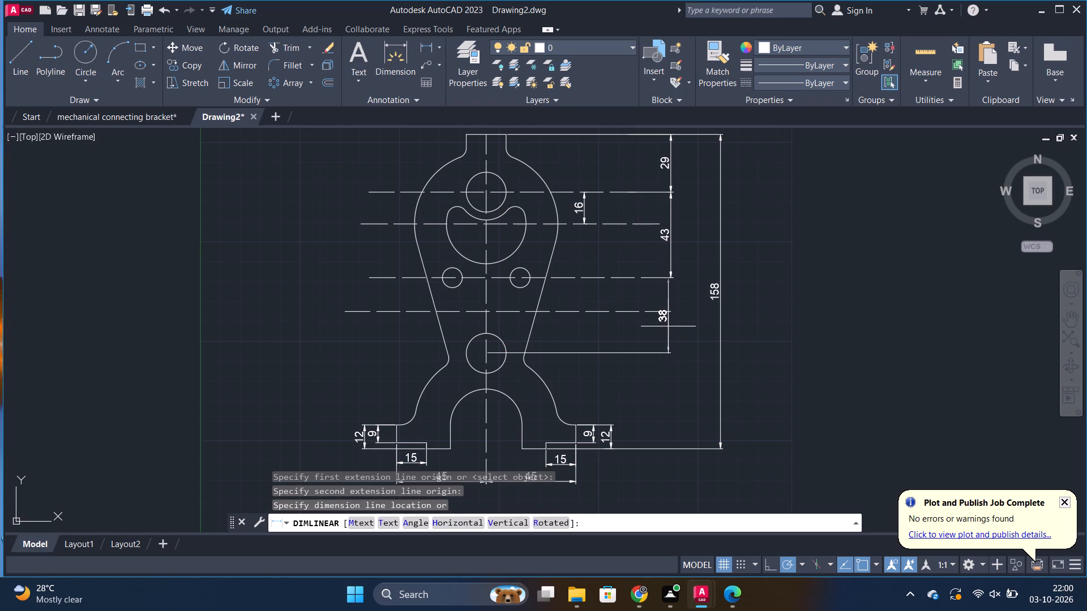
left_click(670, 325)
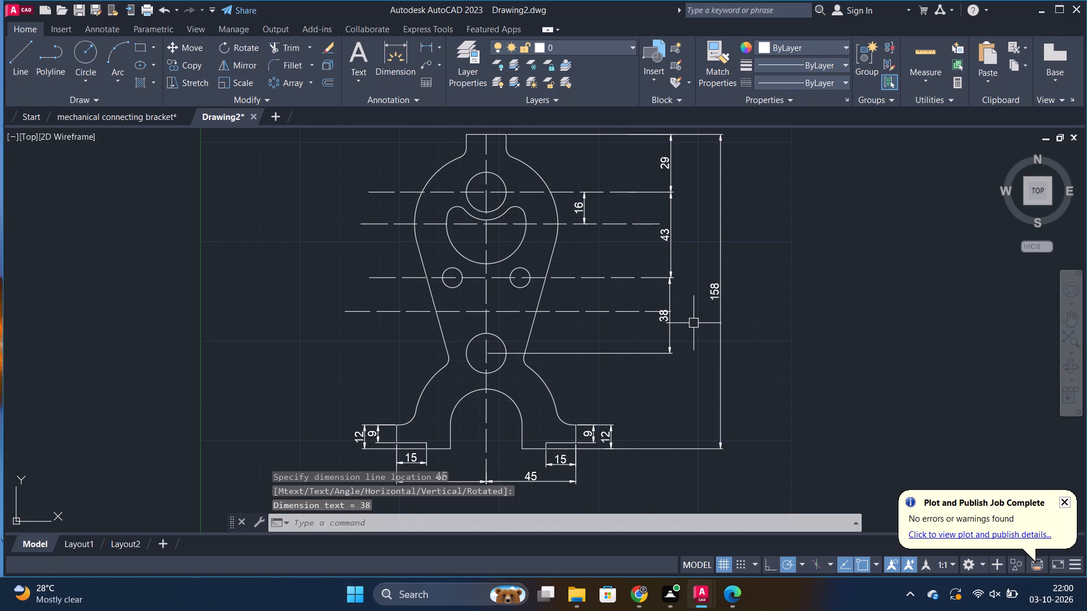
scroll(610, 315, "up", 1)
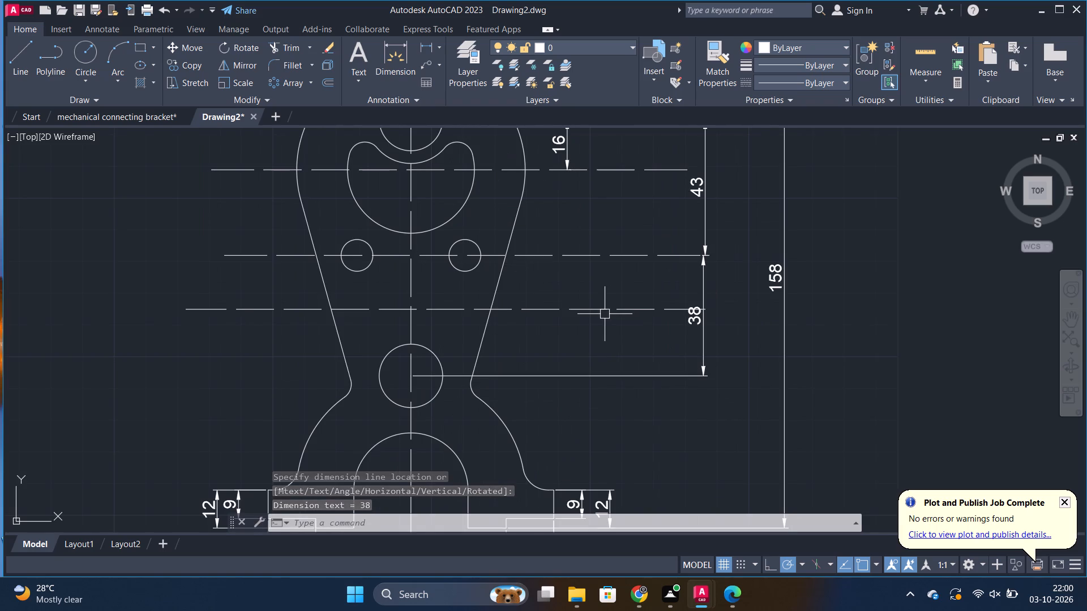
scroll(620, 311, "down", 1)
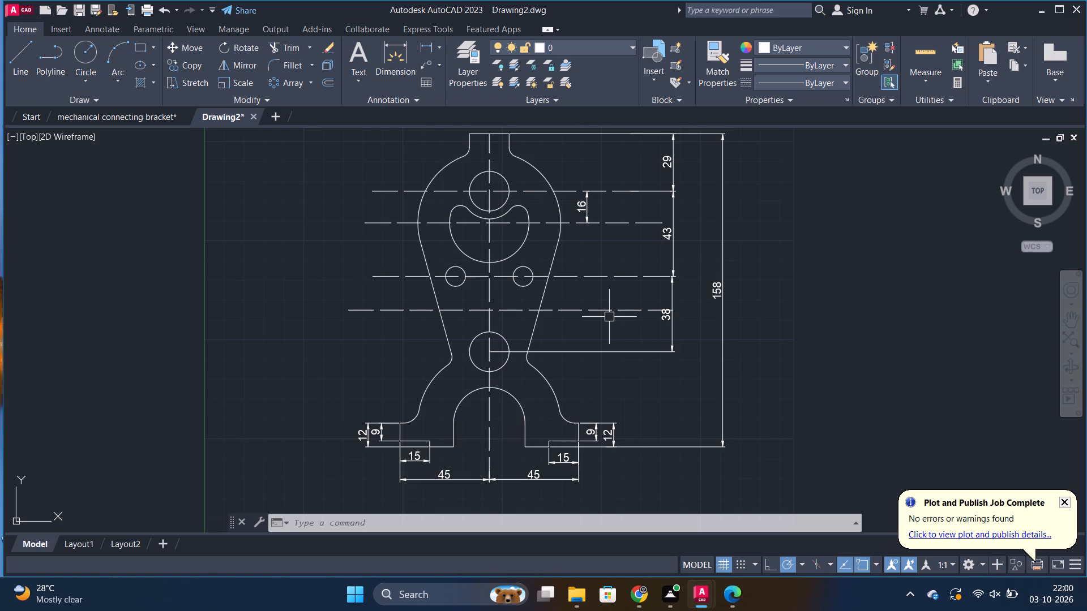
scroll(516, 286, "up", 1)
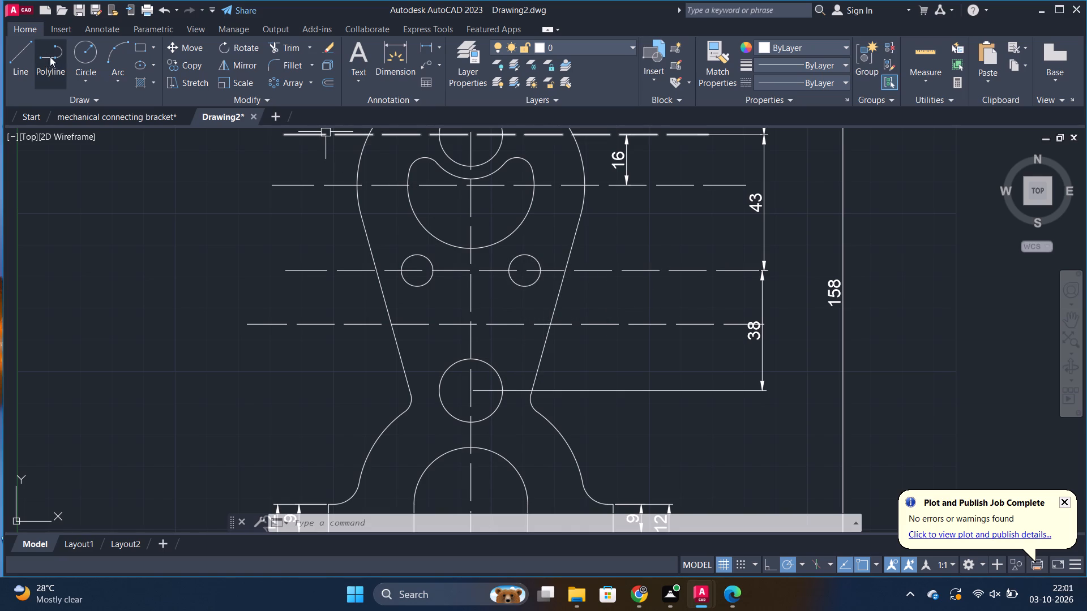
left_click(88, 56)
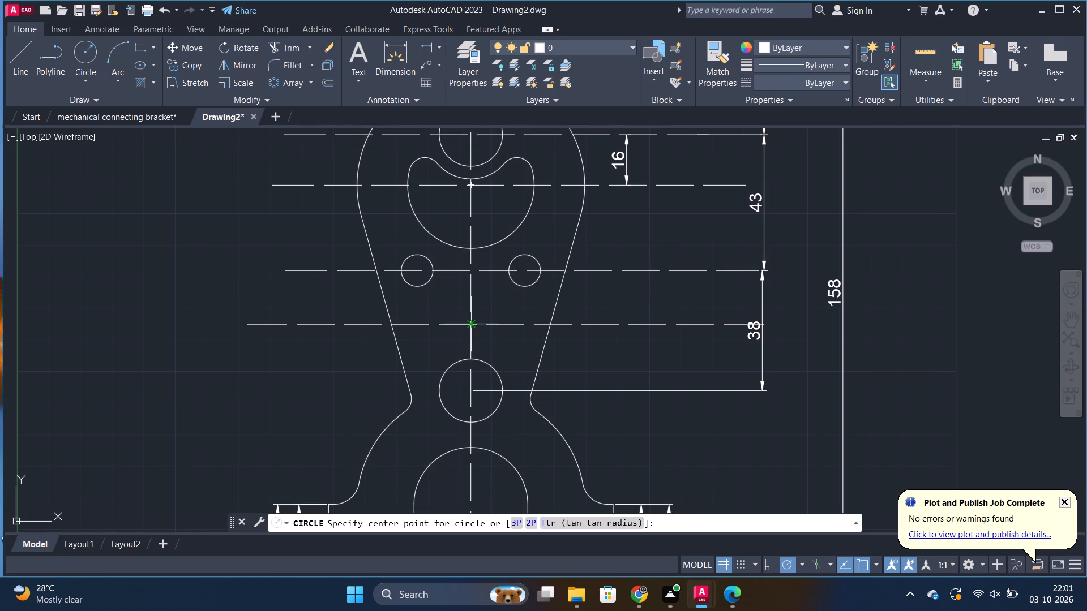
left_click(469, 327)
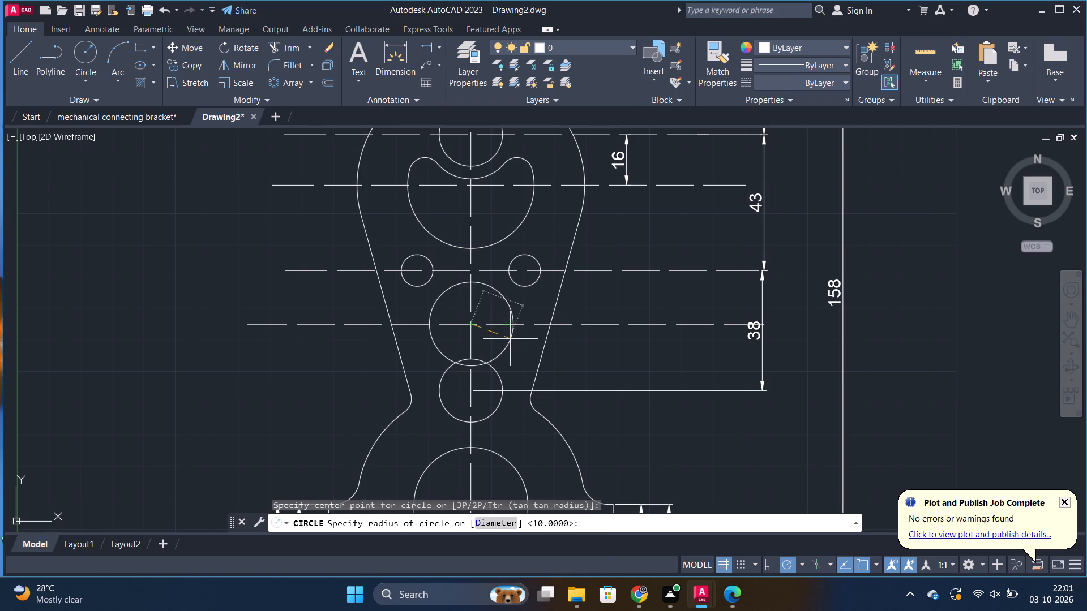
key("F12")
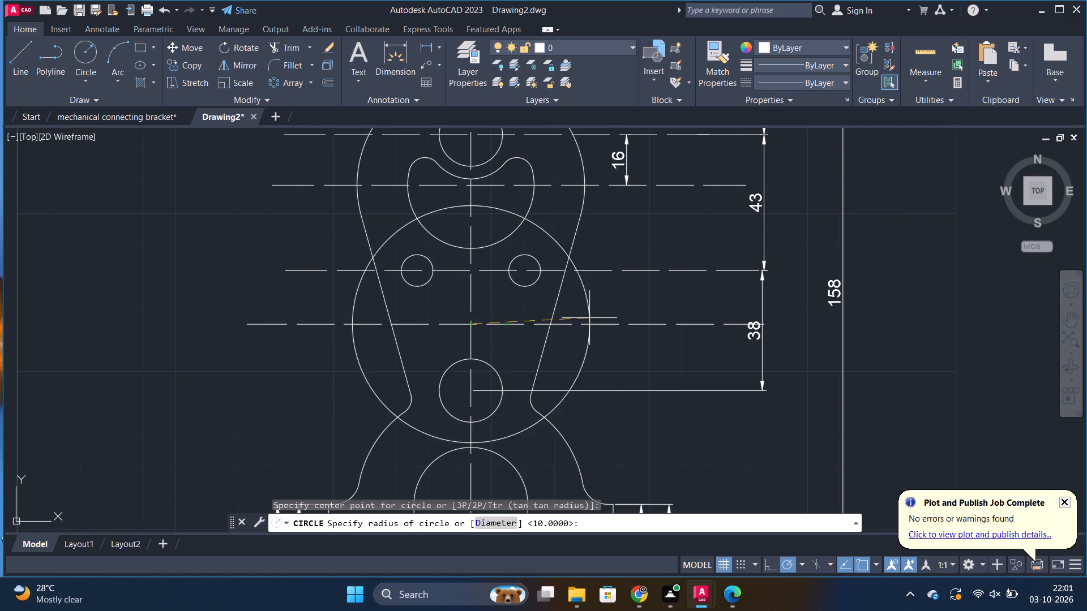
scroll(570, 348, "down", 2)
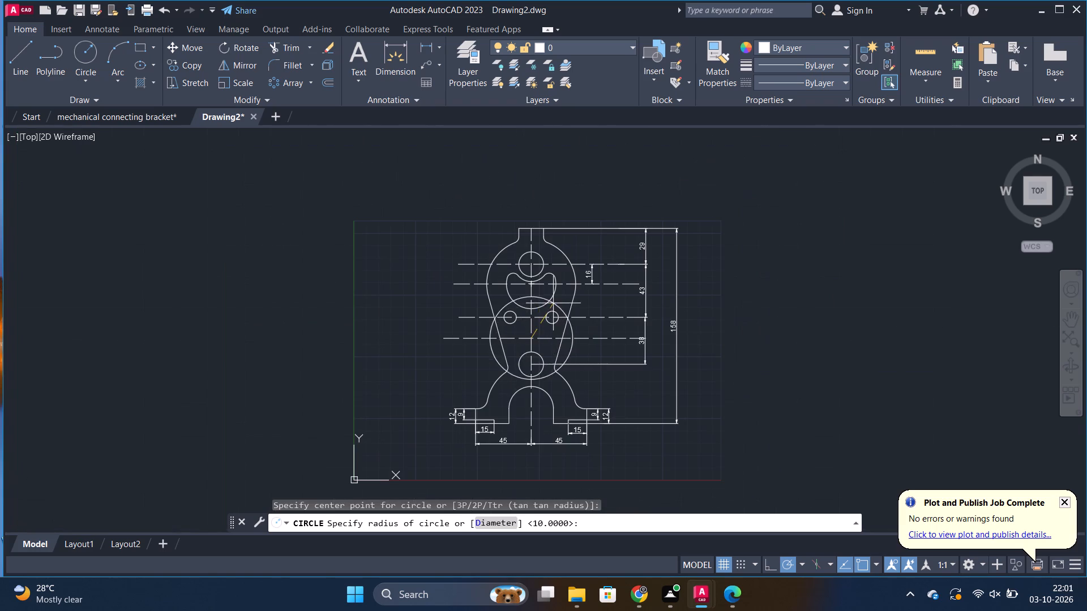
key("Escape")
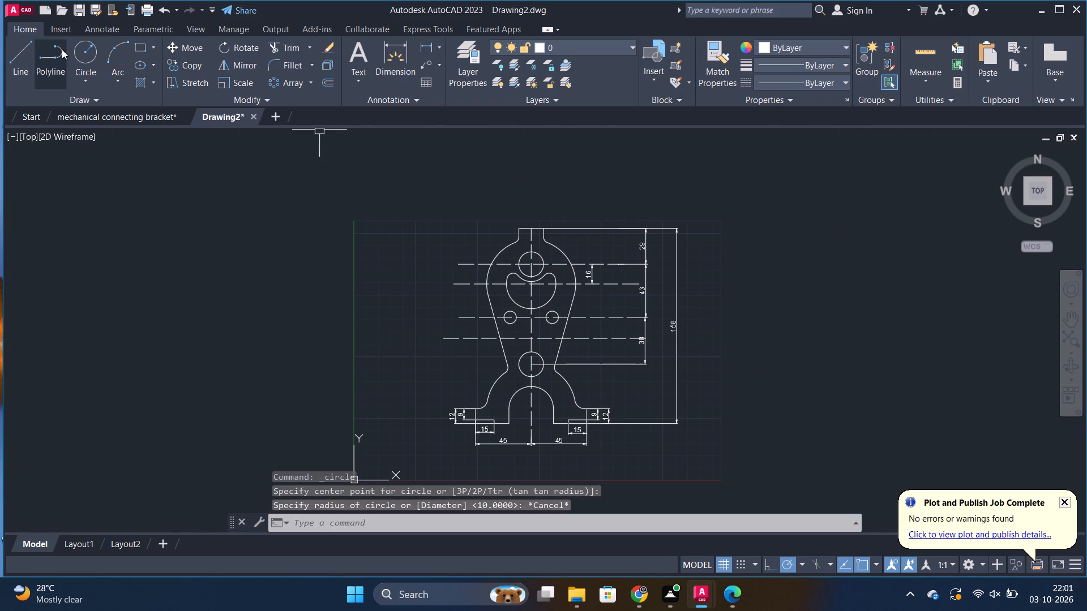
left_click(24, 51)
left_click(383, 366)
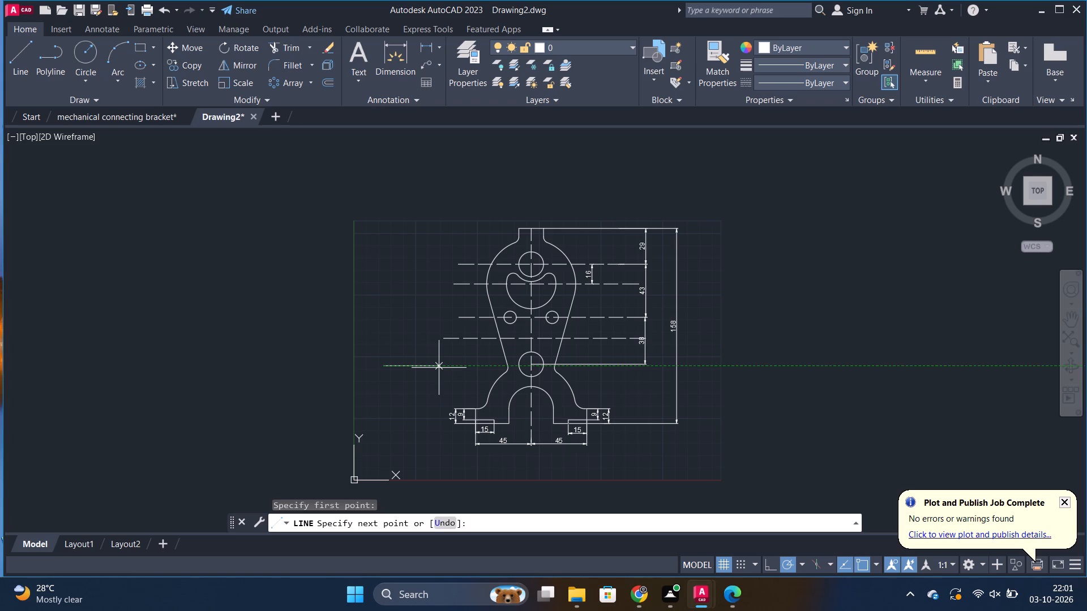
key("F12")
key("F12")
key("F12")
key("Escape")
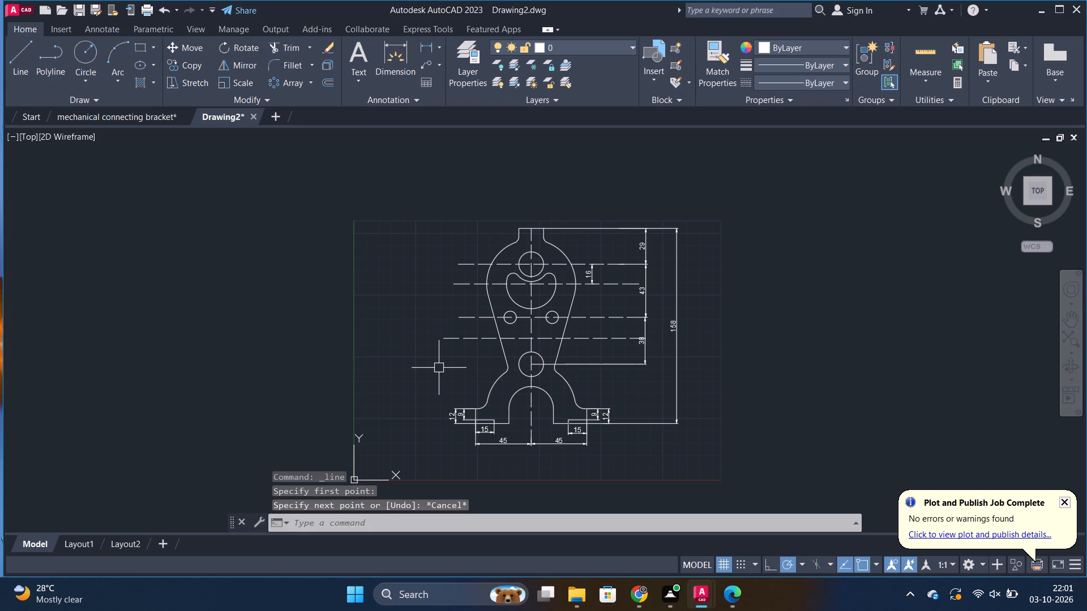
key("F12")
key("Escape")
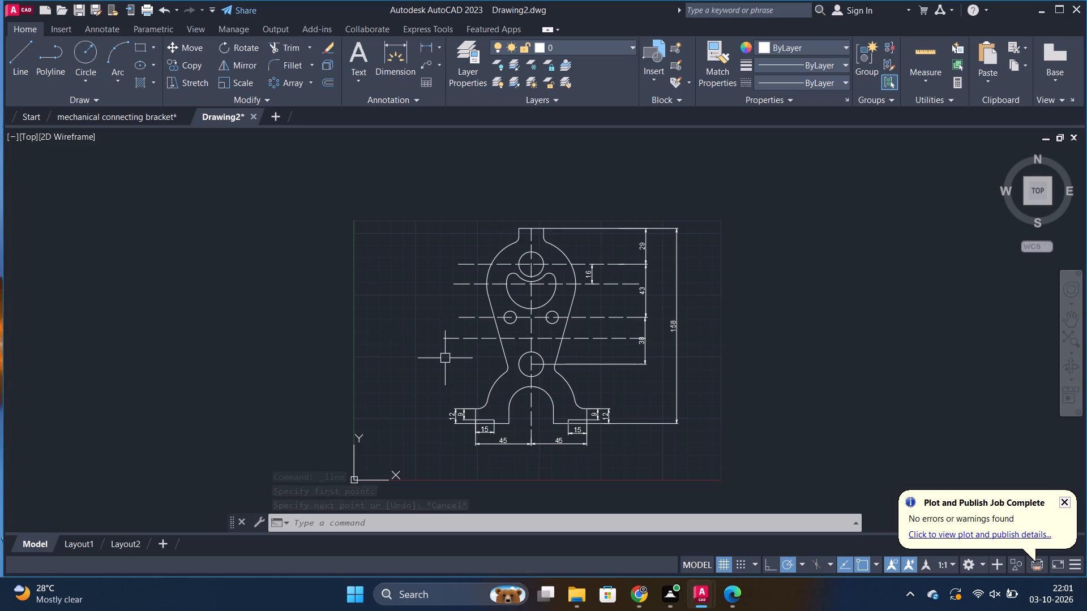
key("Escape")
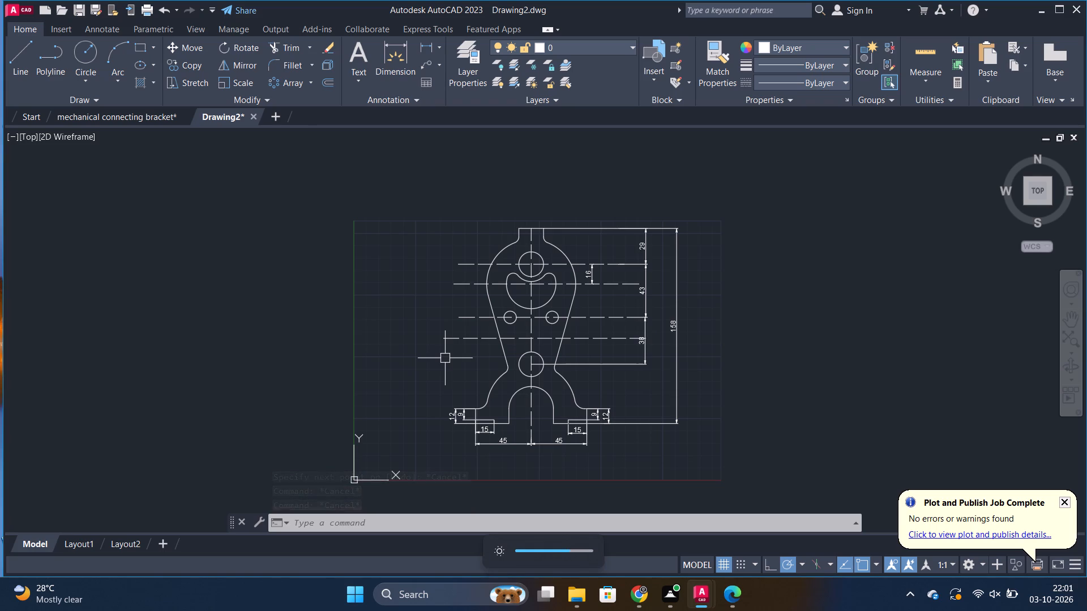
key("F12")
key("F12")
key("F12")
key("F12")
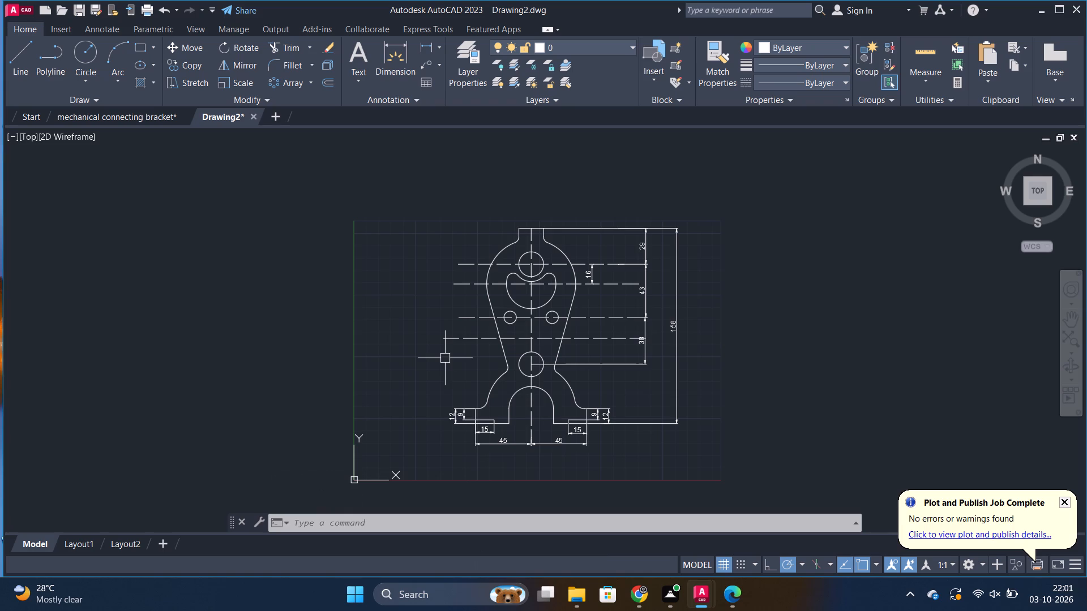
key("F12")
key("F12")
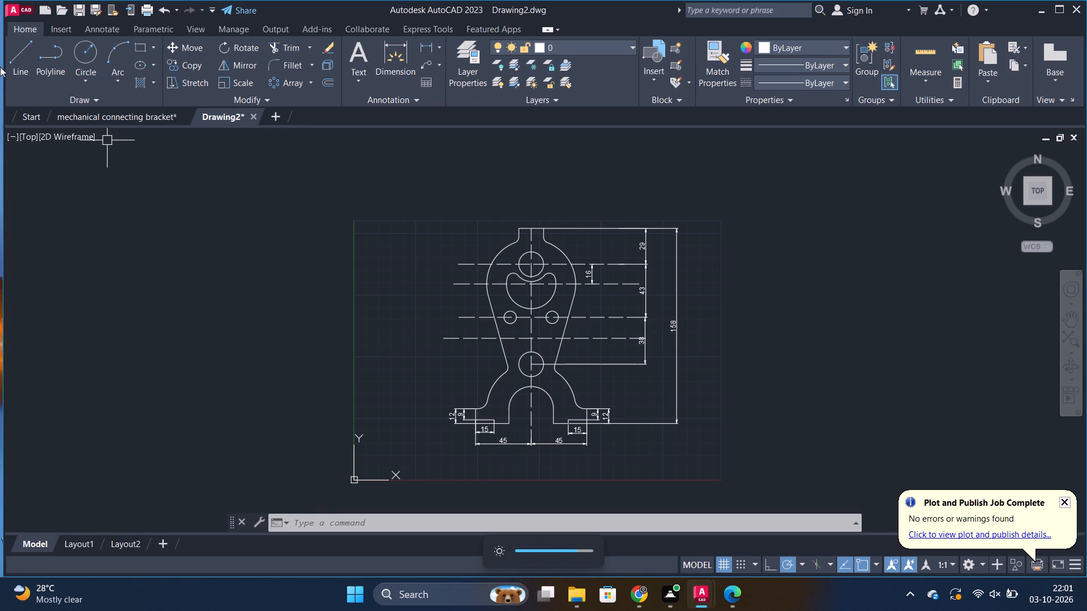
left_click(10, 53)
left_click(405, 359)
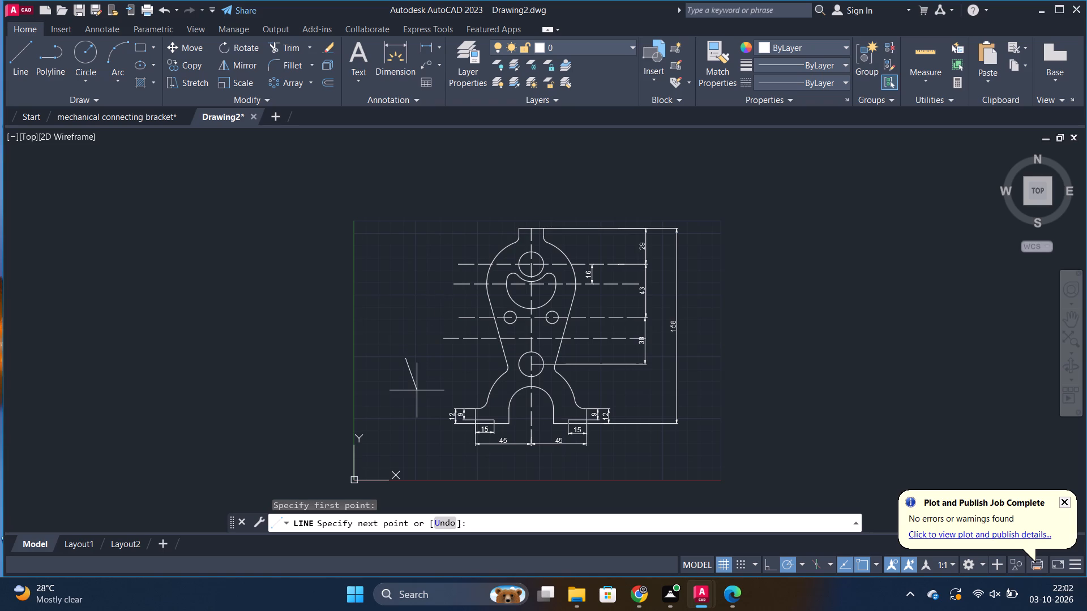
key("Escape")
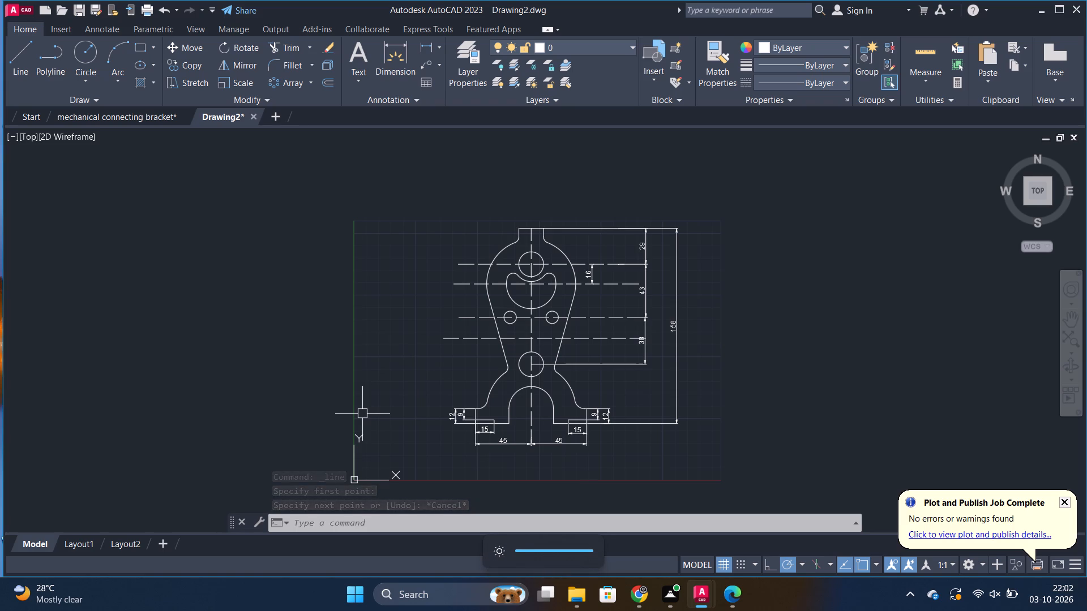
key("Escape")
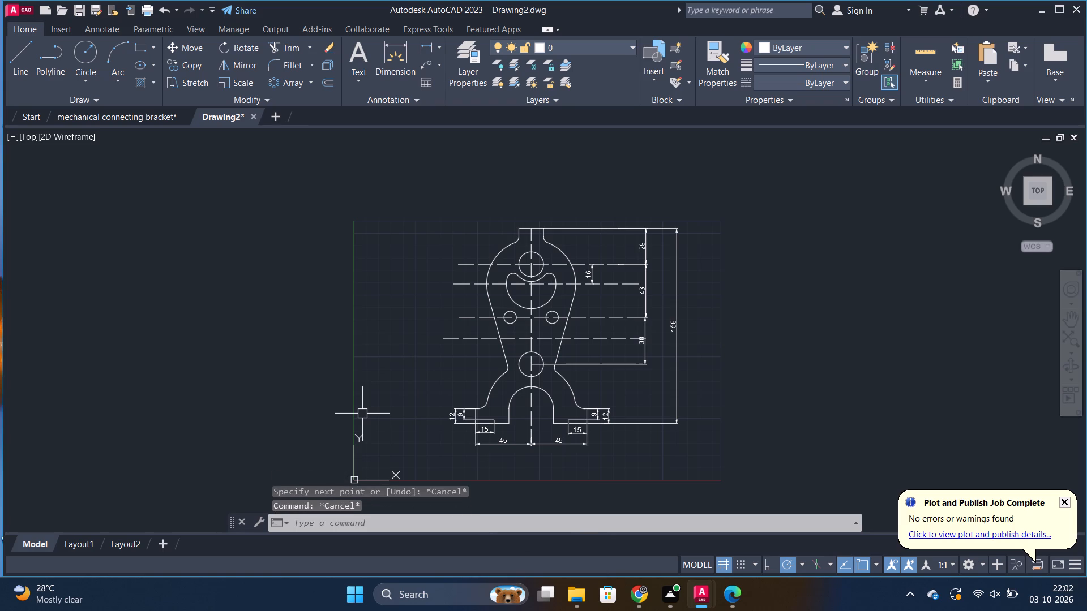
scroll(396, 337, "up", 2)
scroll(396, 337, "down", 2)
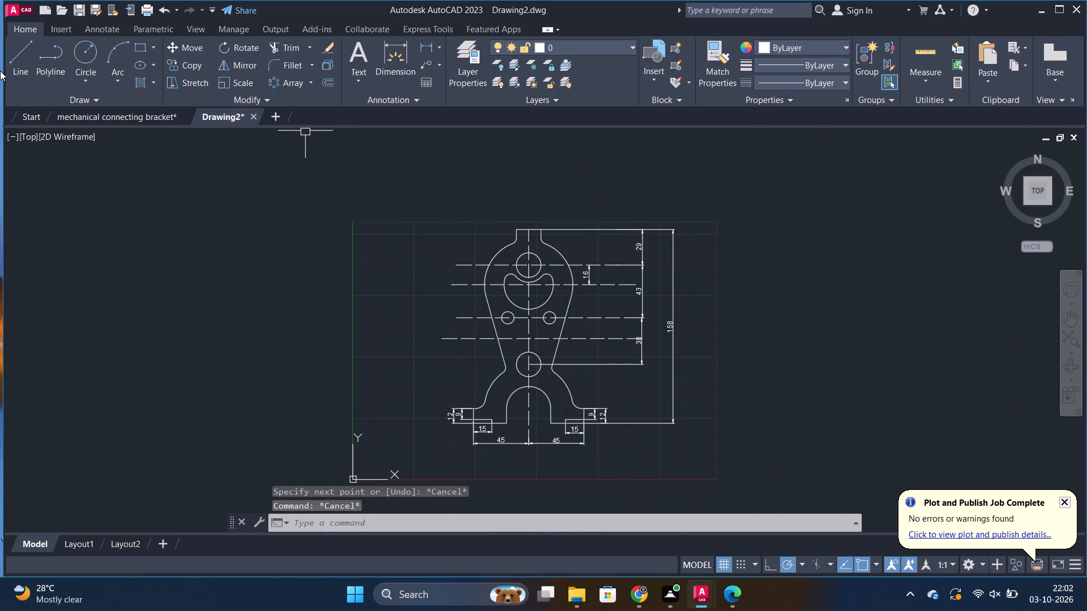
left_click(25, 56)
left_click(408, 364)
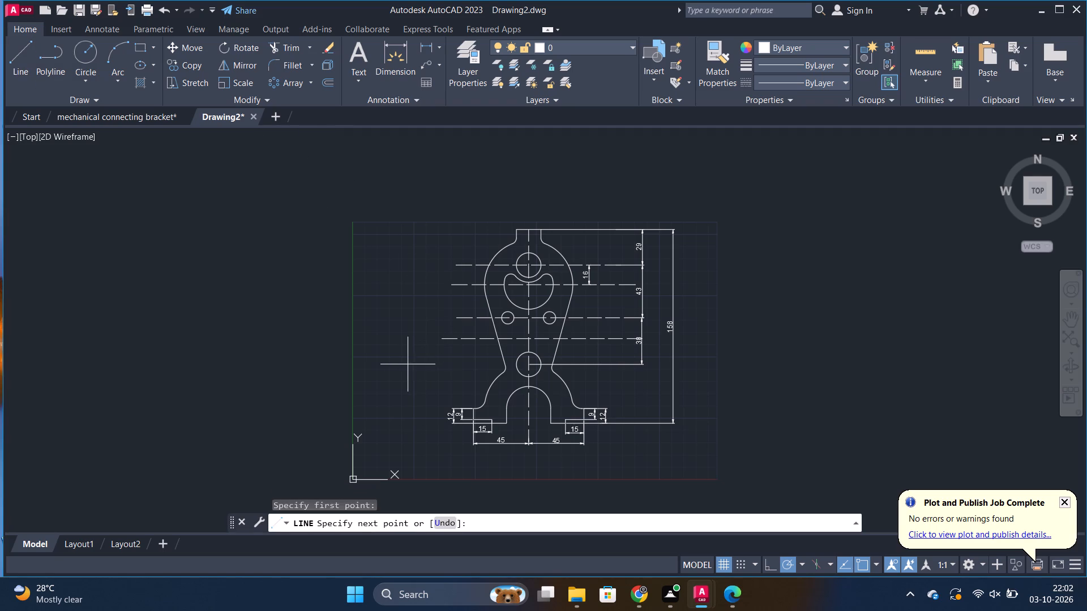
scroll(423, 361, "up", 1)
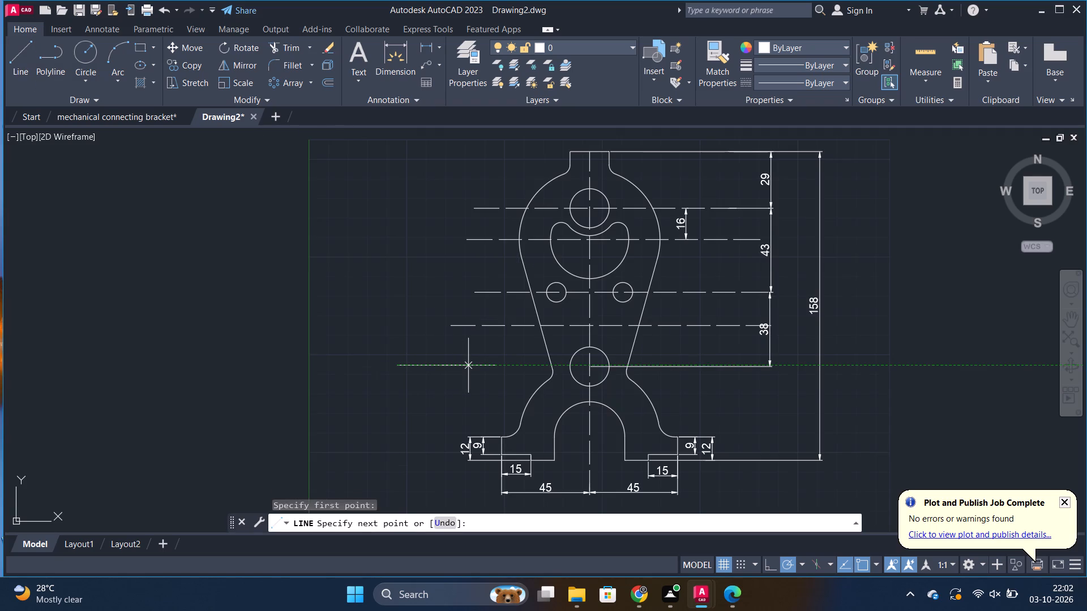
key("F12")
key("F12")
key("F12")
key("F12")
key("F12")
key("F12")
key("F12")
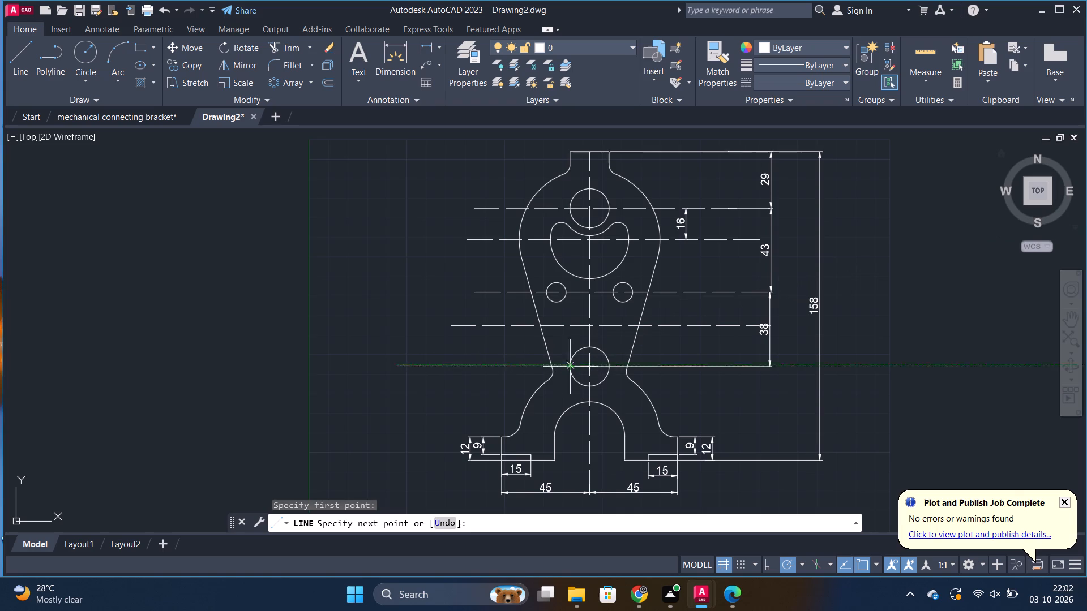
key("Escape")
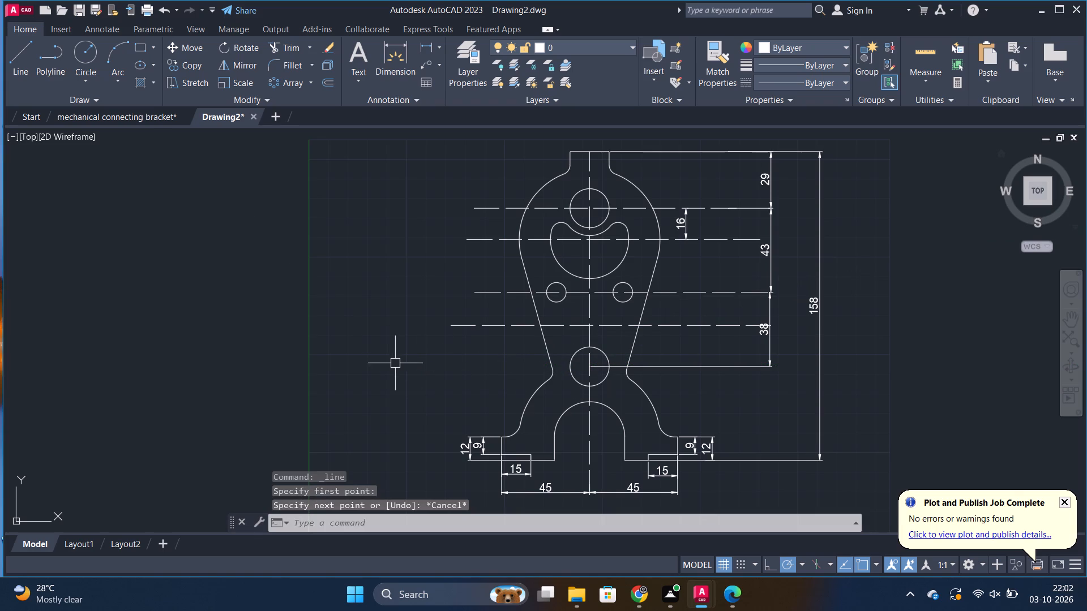
Turn off object snap tracking during a trial line beside the part, and leave the line undrawn.
key("l")
key("Return")
left_click(371, 379)
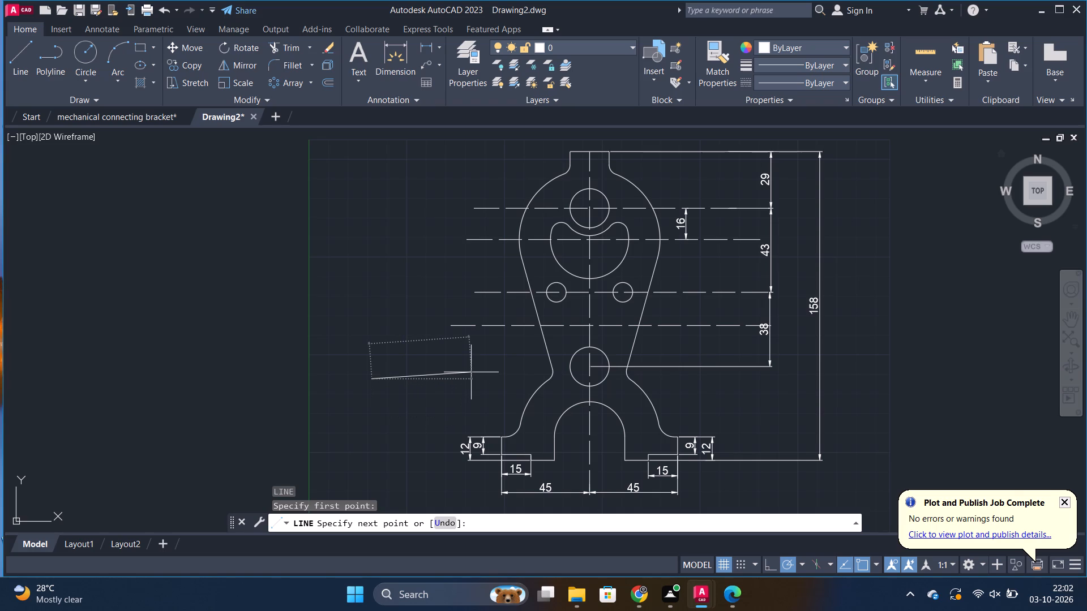
key("F12")
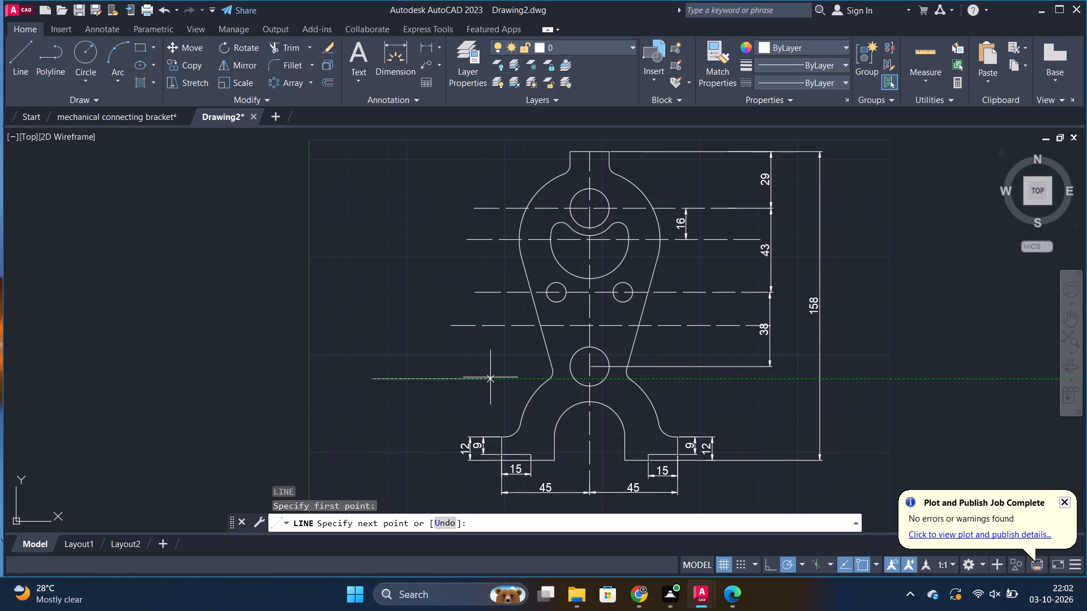
key("F11")
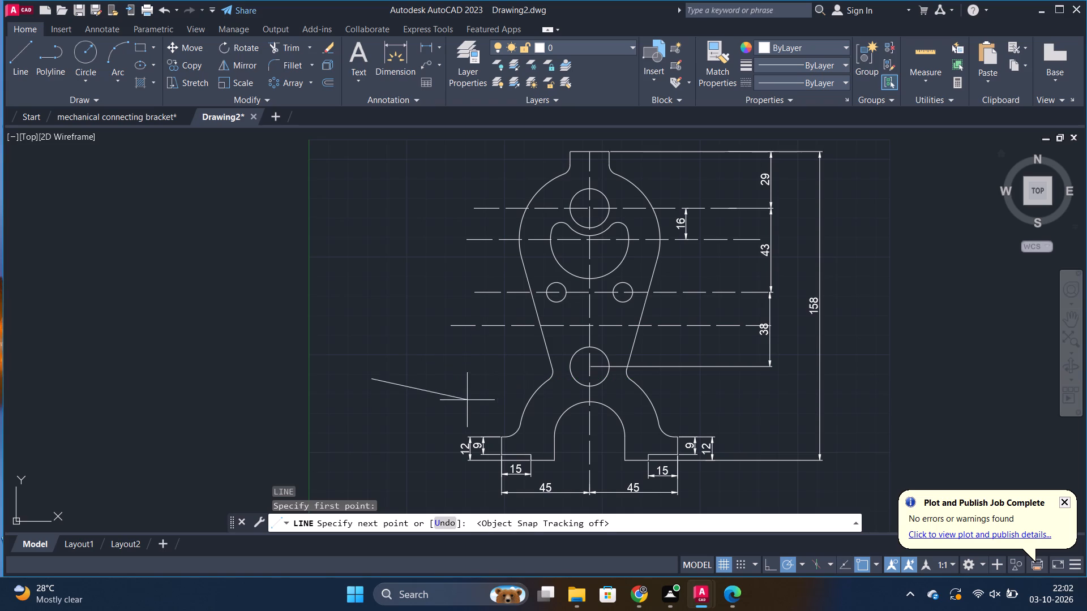
key("Escape")
key("Escape")
key("Escape")
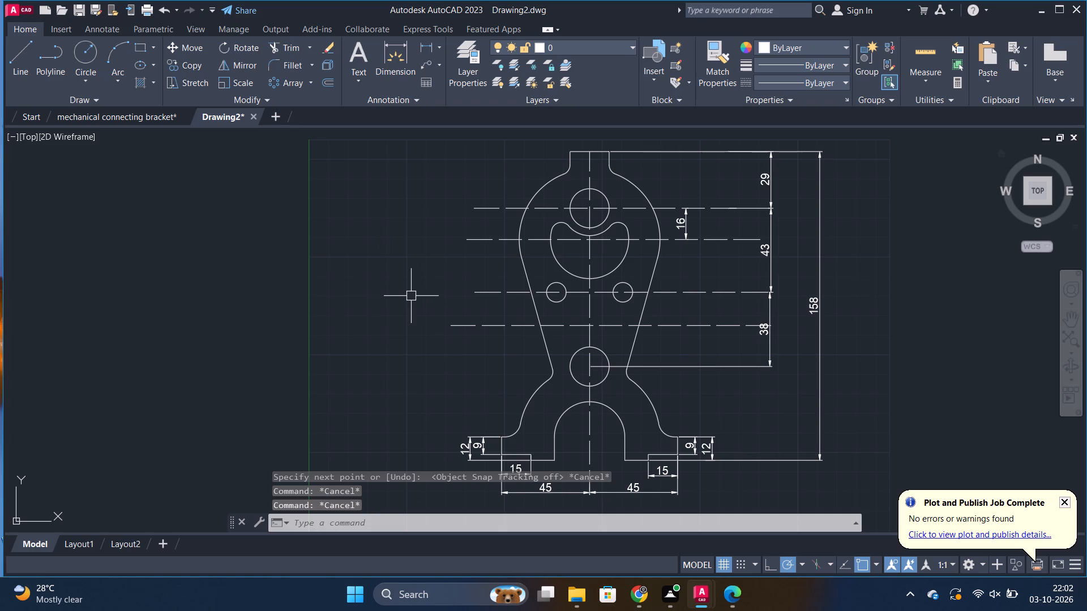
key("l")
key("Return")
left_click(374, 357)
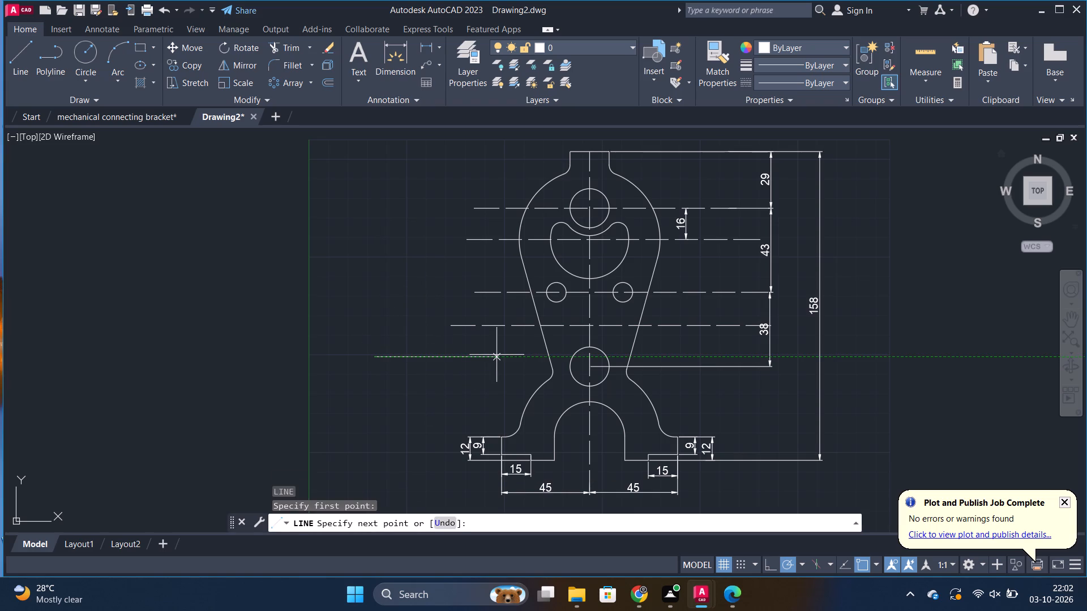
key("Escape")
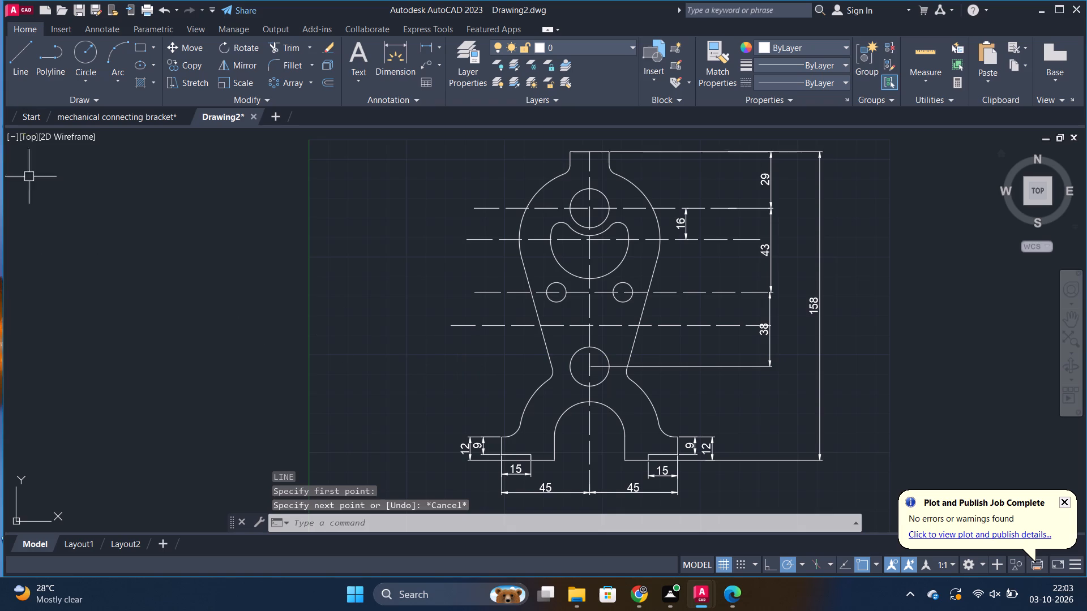
Turn on dynamic input during a trial line beside the part, and leave the line undrawn.
left_click(22, 63)
left_click(372, 406)
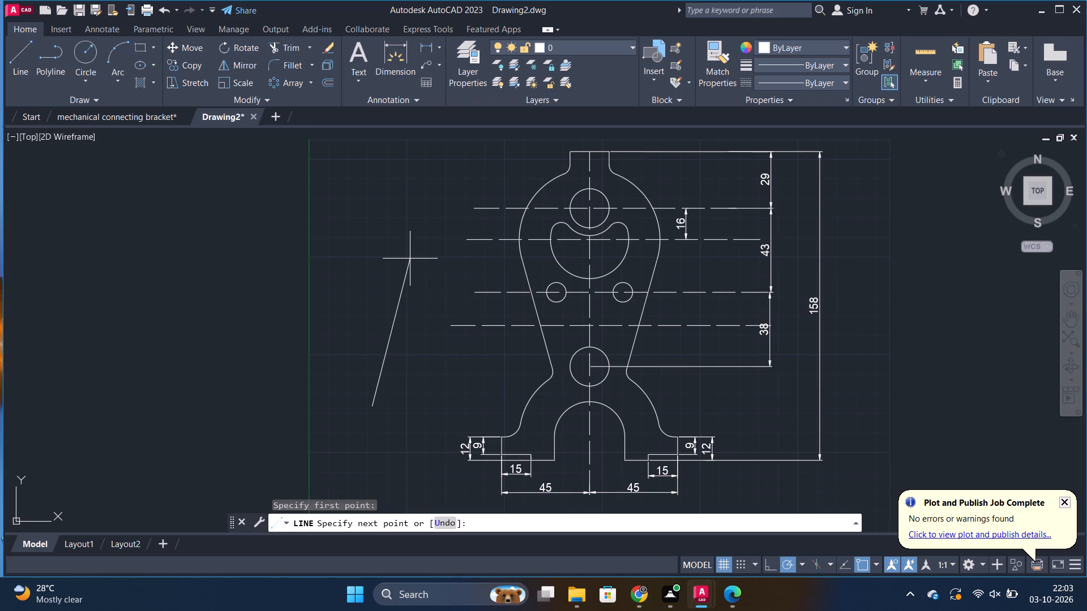
key("F12")
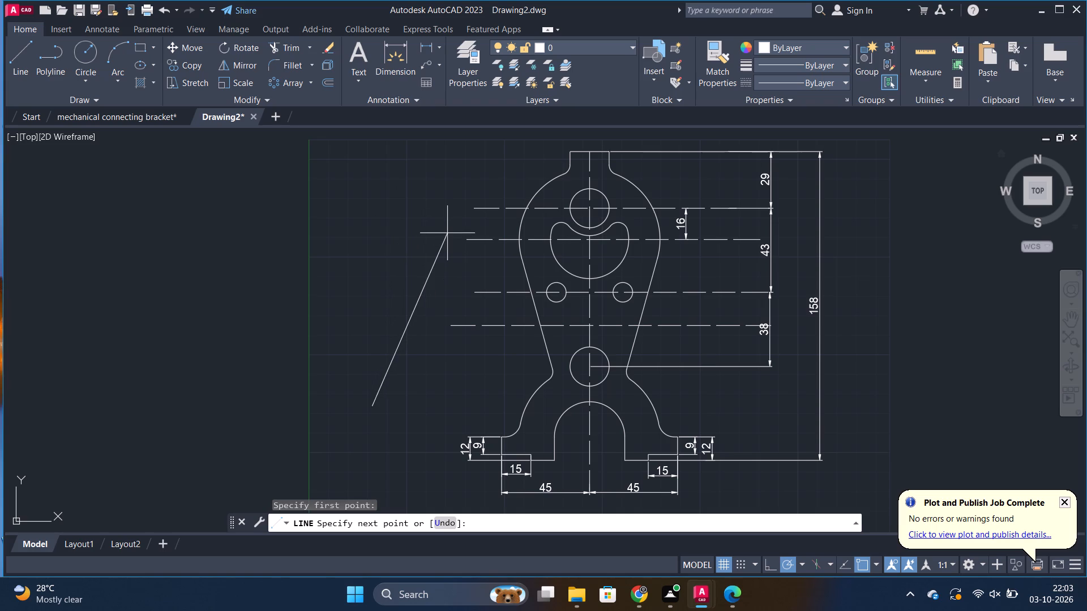
key("F12")
key("F12")
key("Escape")
key("Escape")
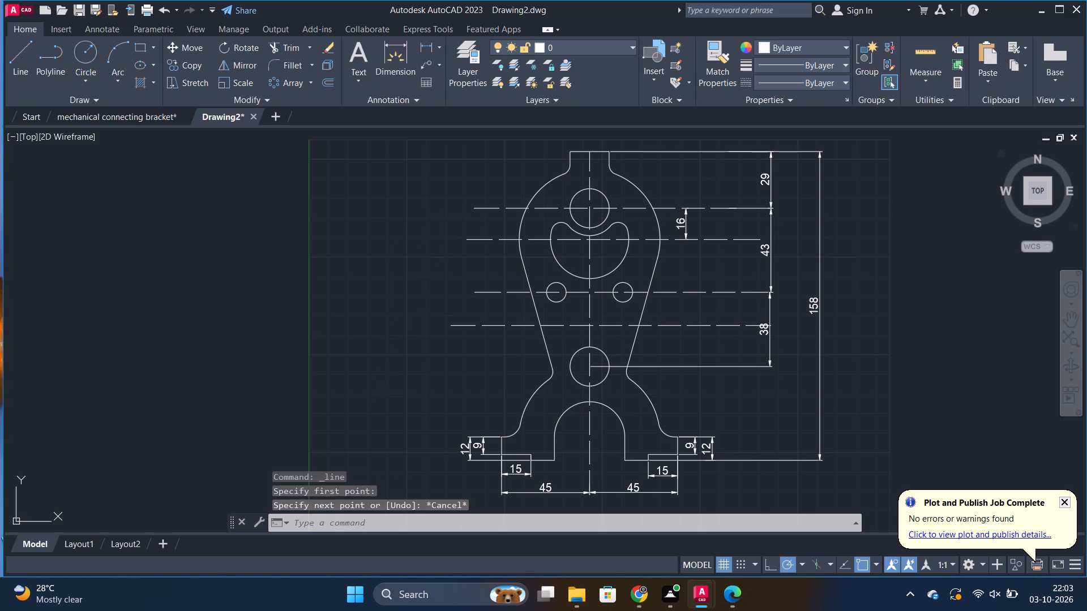
key("Escape")
key("Escape")
key("Escape")
key("Escape")
key("Escape")
key("Escape")
key("Escape")
key("Escape")
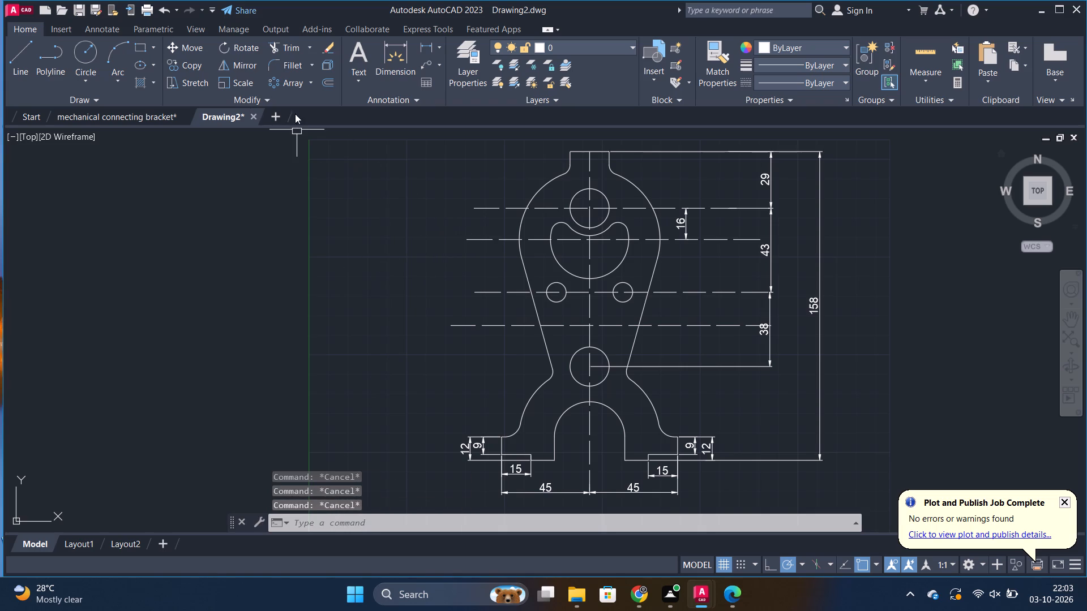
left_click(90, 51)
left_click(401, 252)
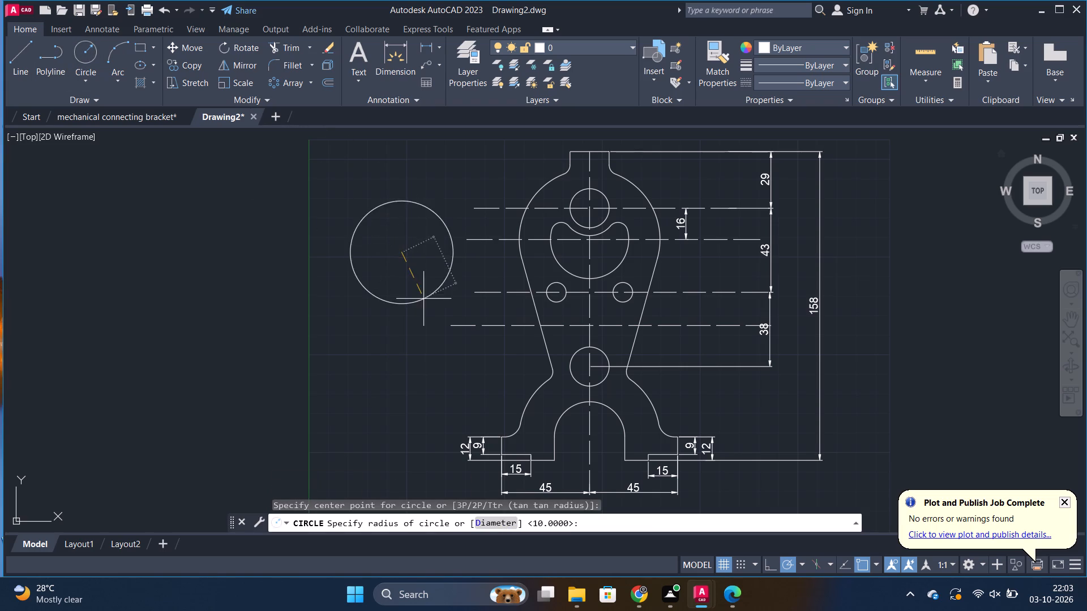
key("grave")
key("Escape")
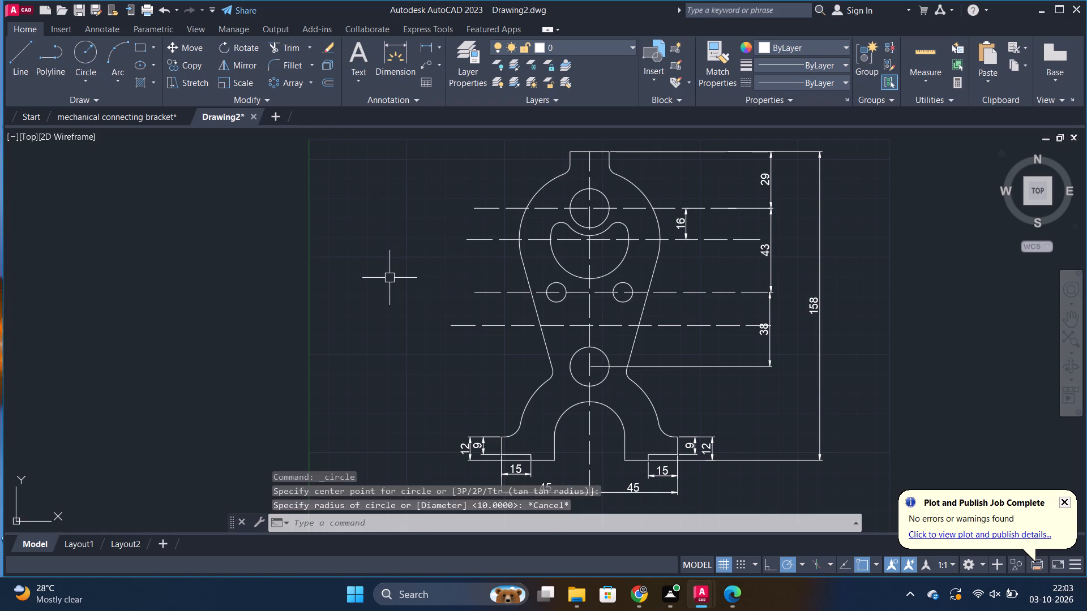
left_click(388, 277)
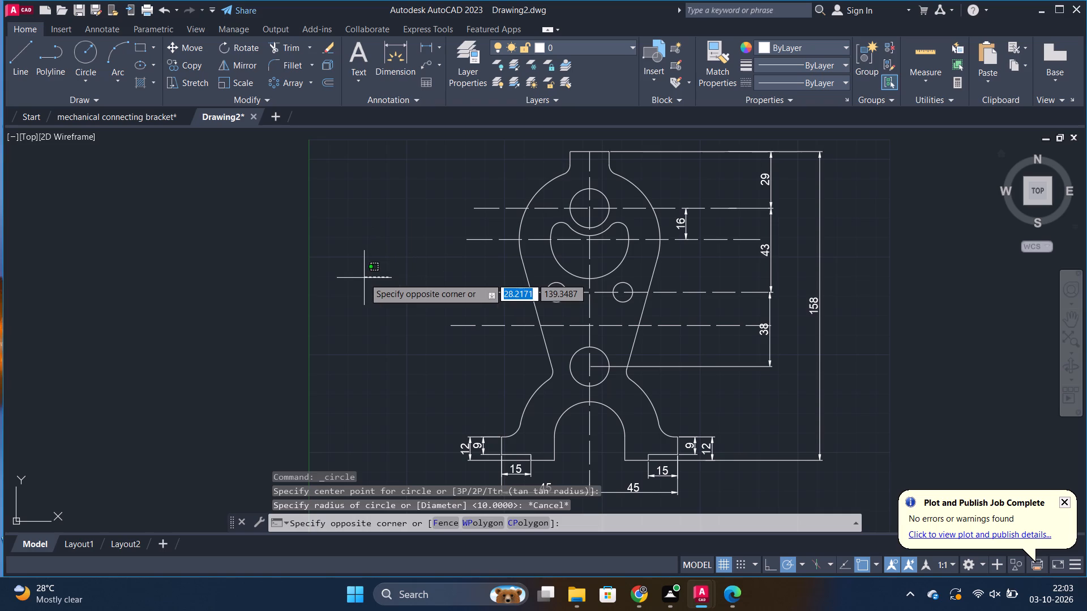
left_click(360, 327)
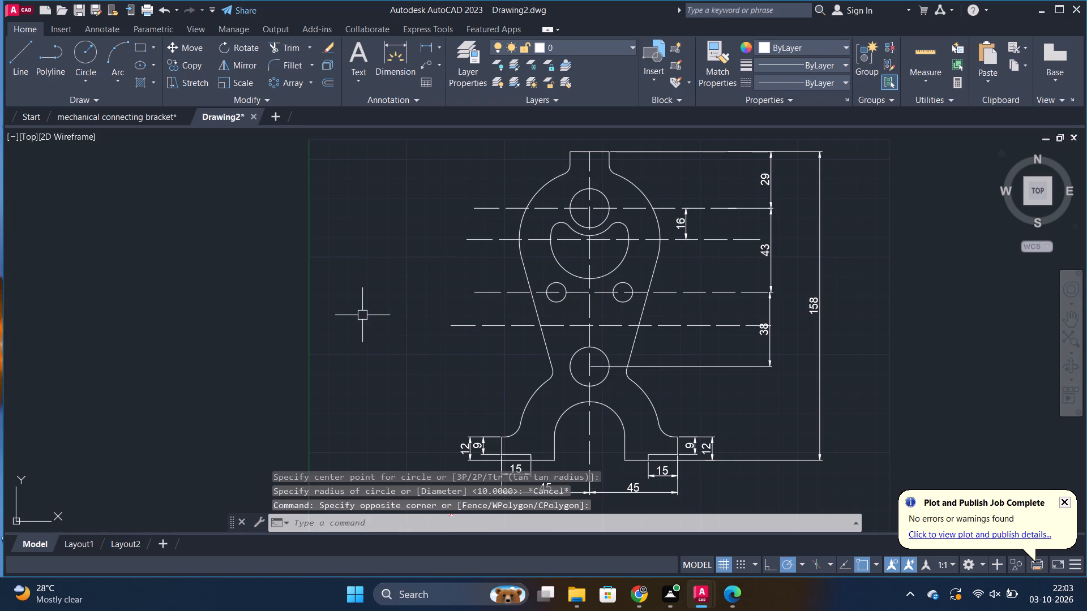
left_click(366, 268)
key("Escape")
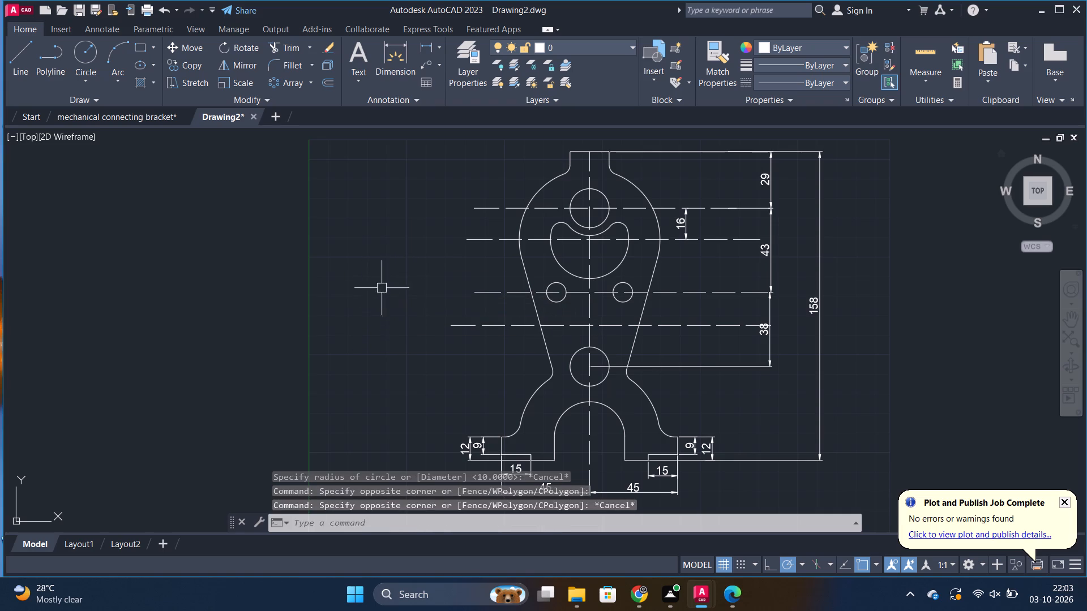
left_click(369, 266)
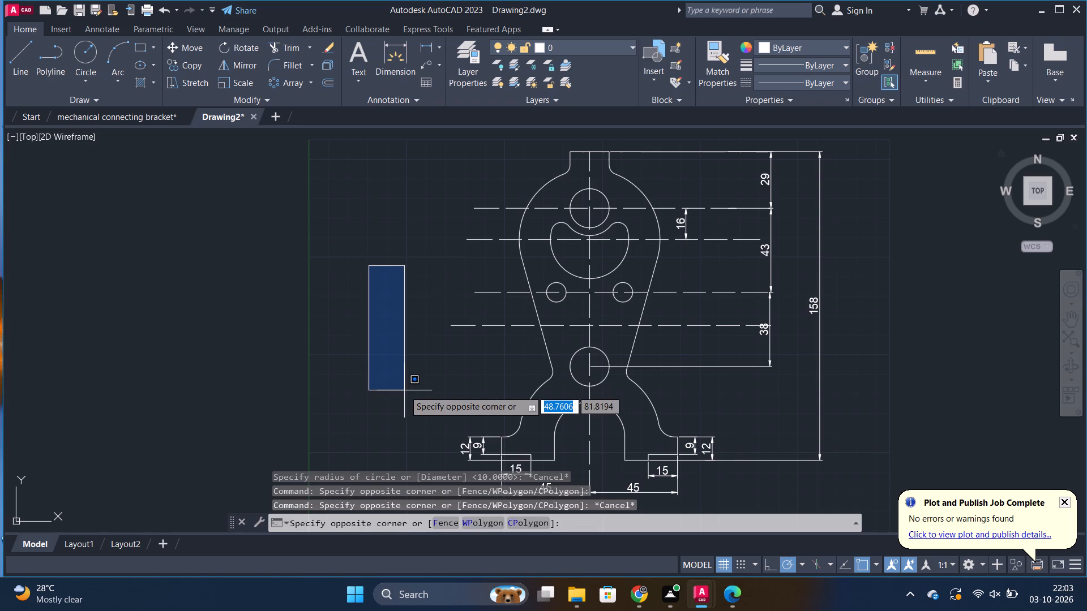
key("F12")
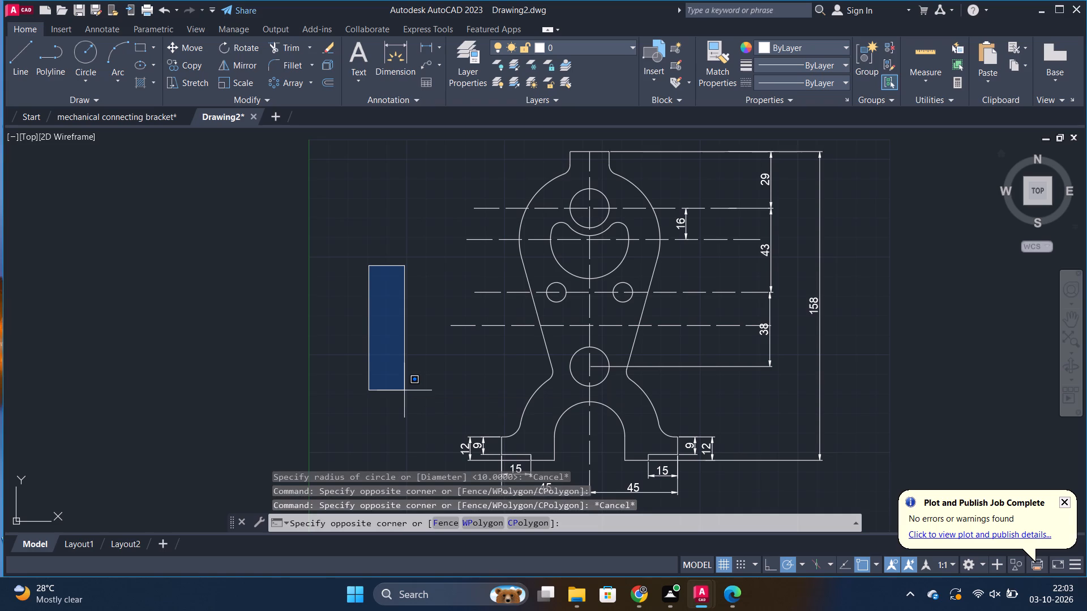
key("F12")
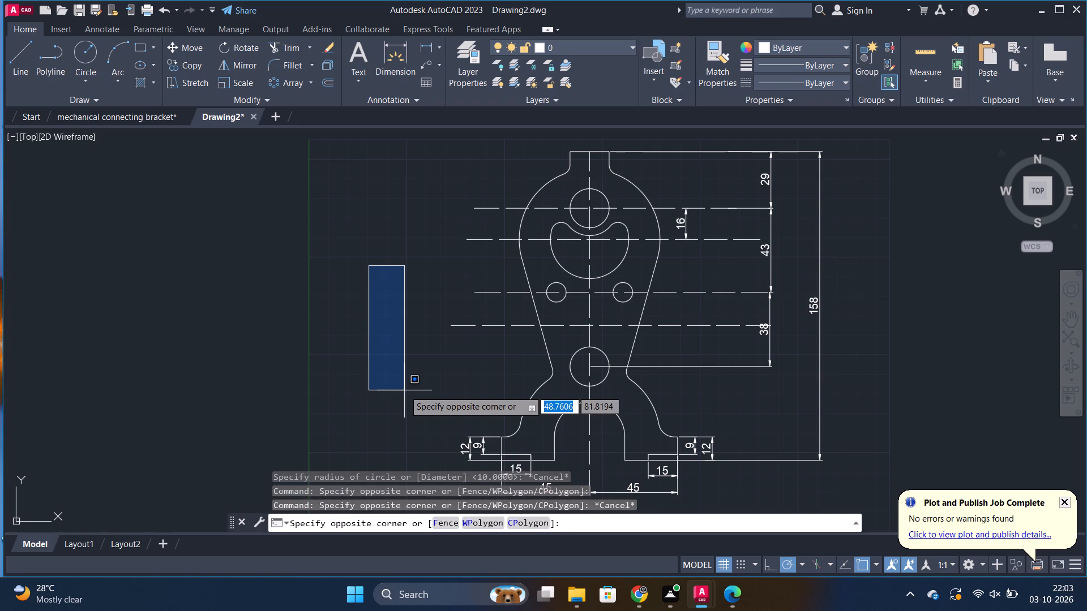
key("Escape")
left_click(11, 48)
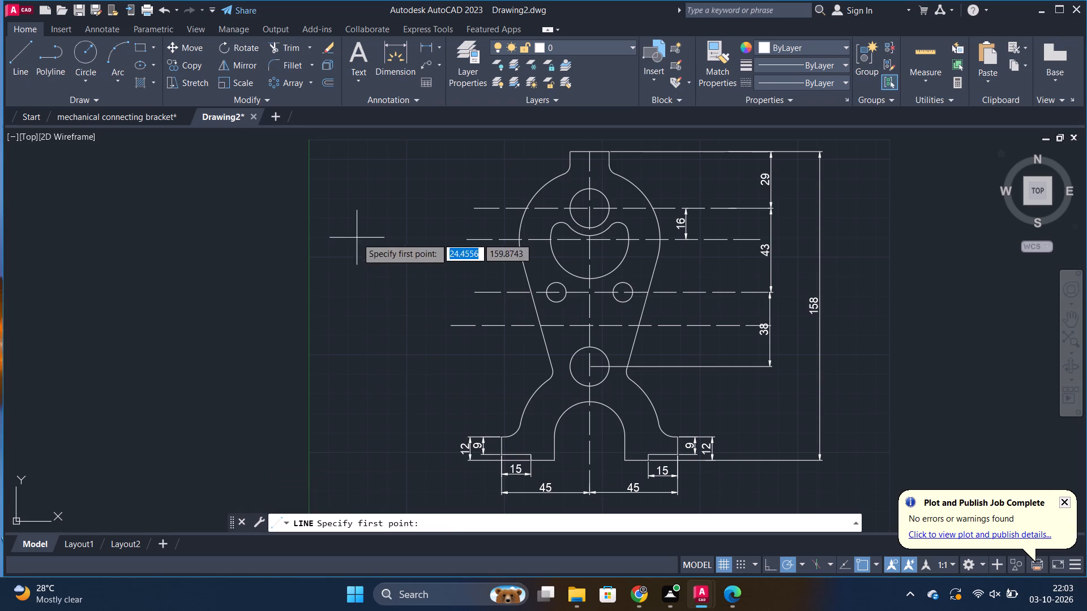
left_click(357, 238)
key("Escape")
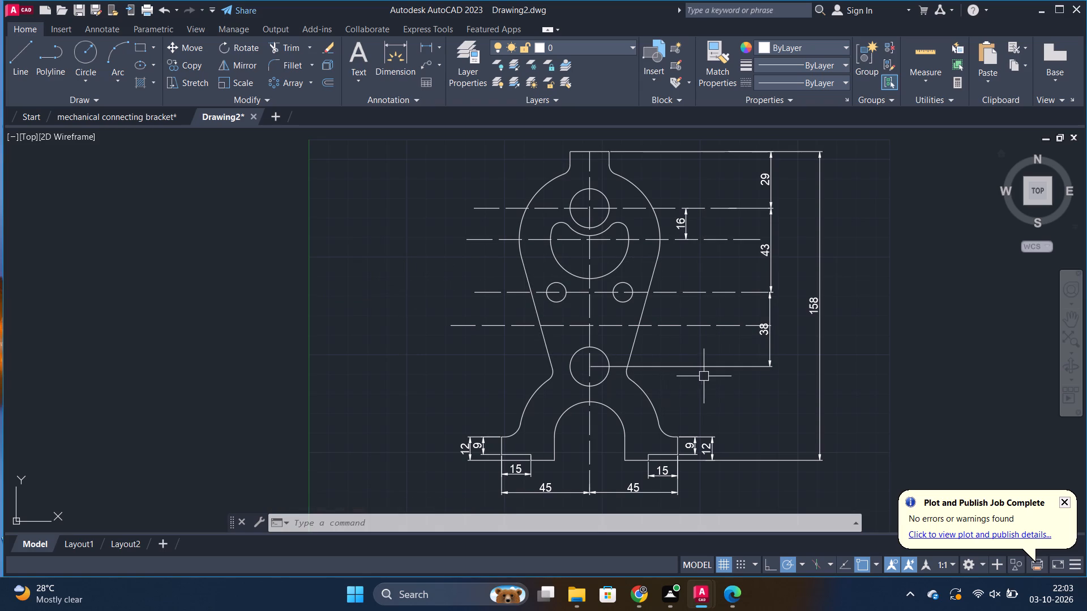
Draw a radius 6 circle where the vertical centreline crosses the lowest horizontal dashed centreline.
left_click(93, 42)
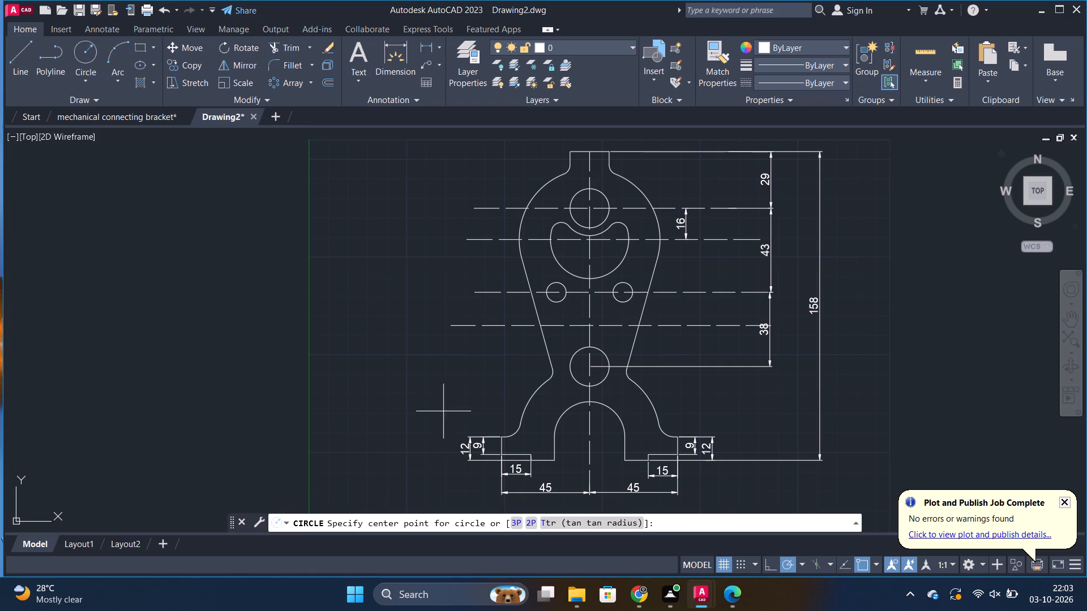
scroll(642, 350, "up", 1)
left_click(554, 310)
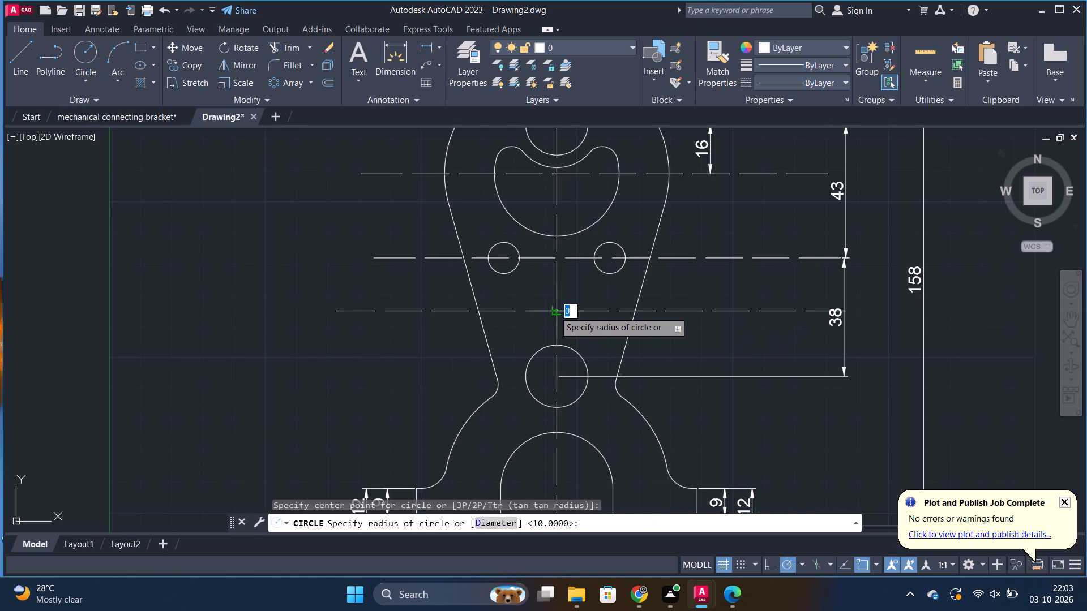
key("6")
key("Return")
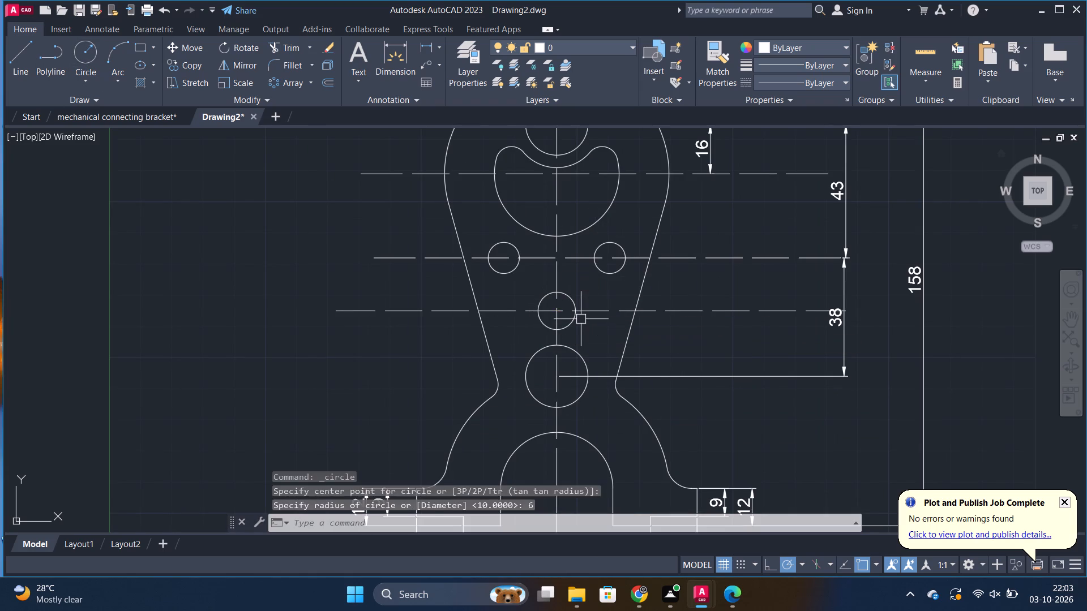
key("Escape")
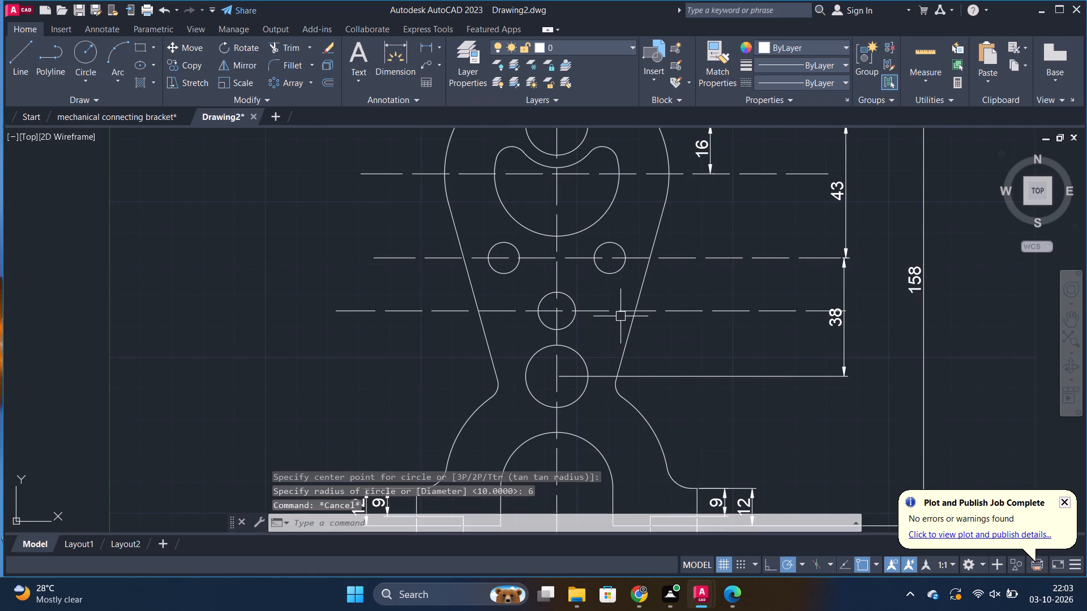
Draw two vertical lines from both side quadrants of the radius 6 circle up into the crescent cutout.
key("l")
key("Return")
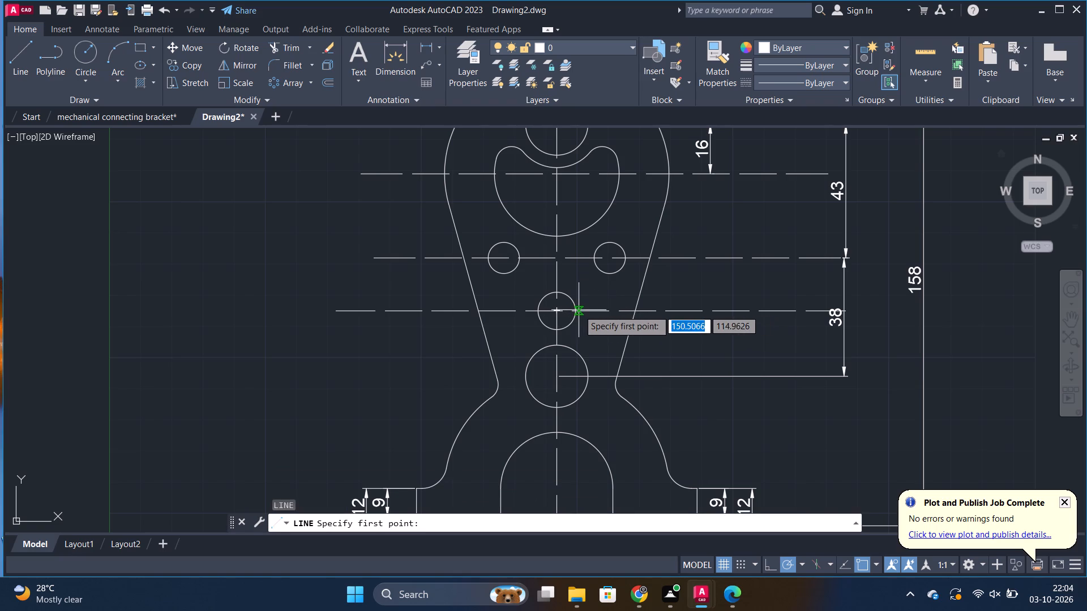
left_click(577, 311)
left_click(574, 211)
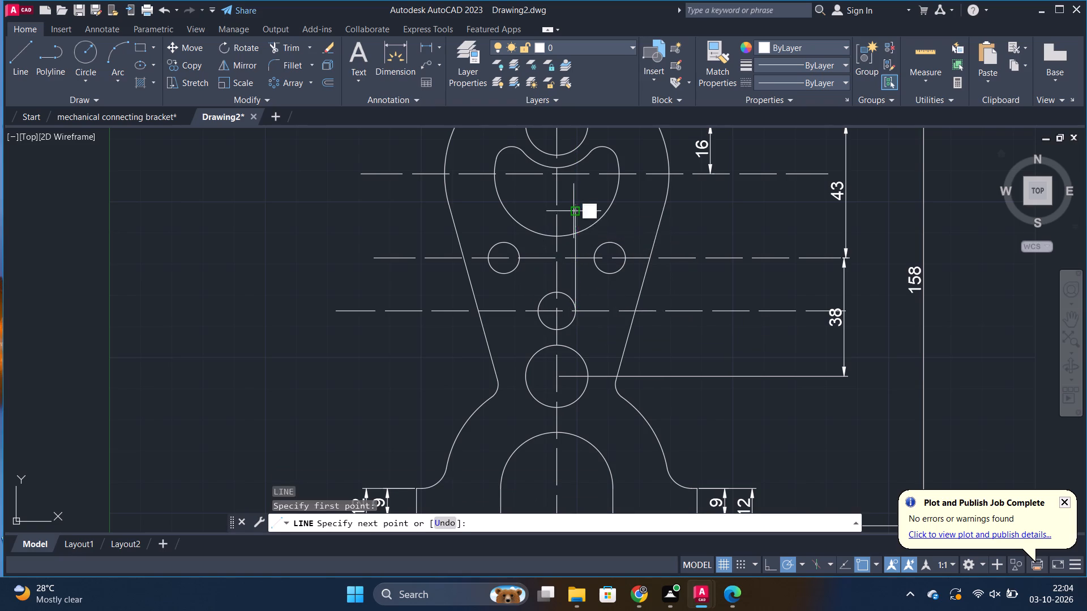
key("Escape")
key("space")
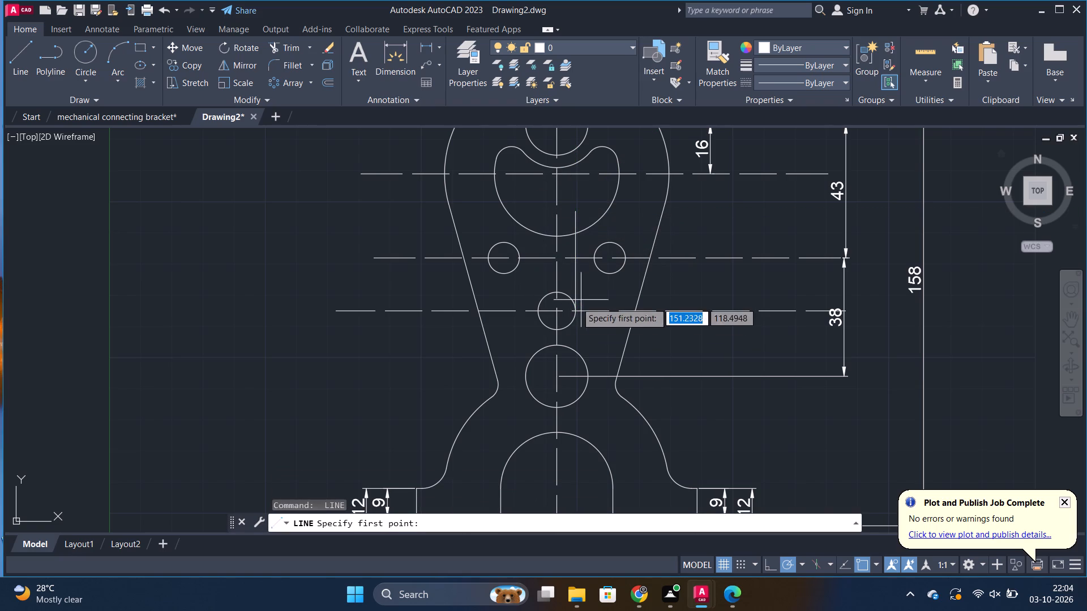
left_click(540, 311)
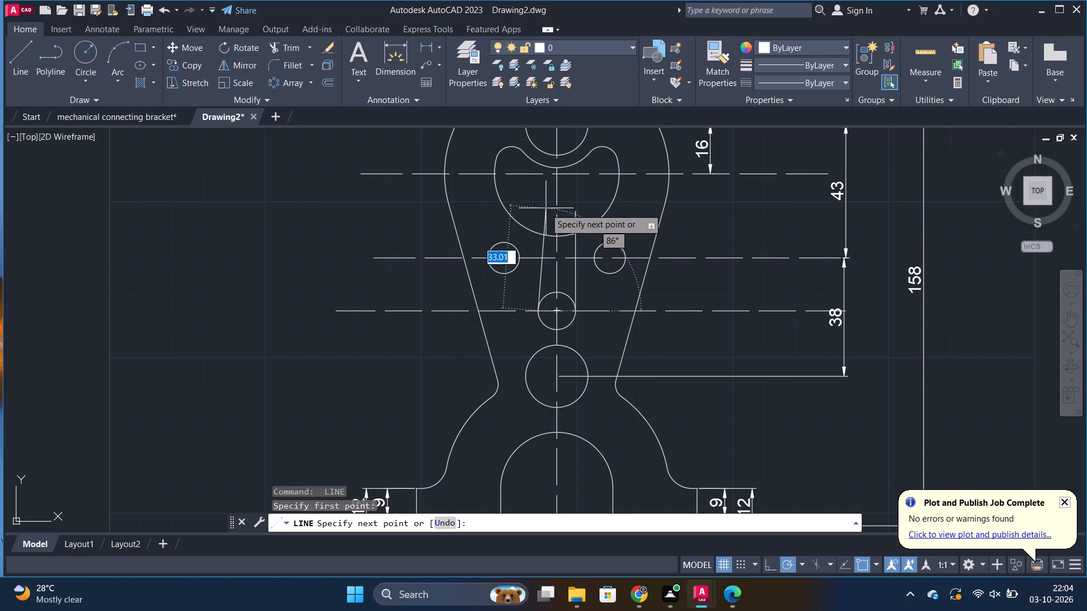
left_click(537, 212)
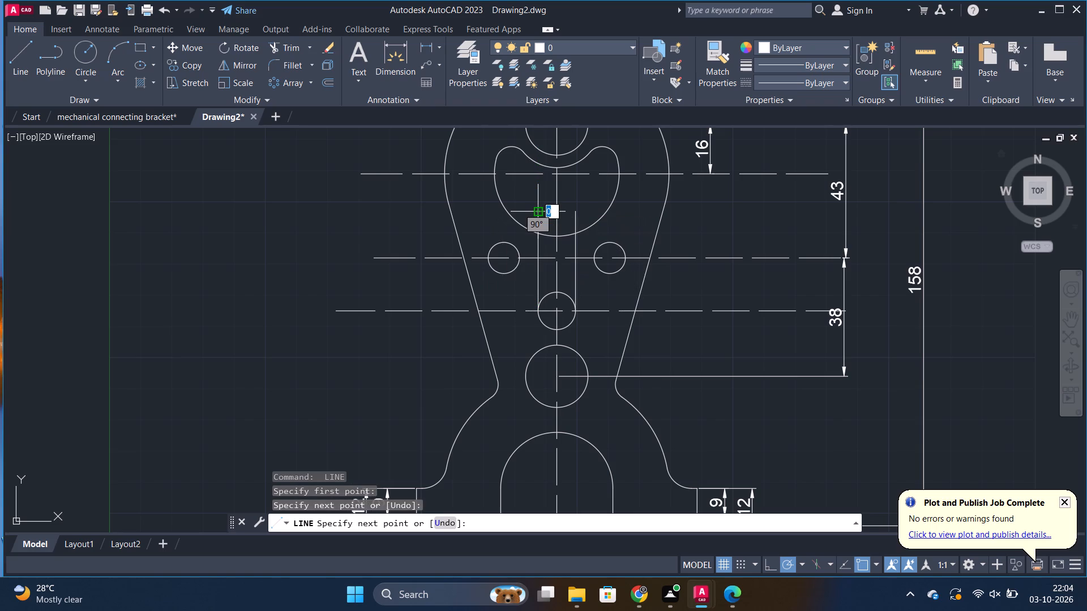
key("Escape")
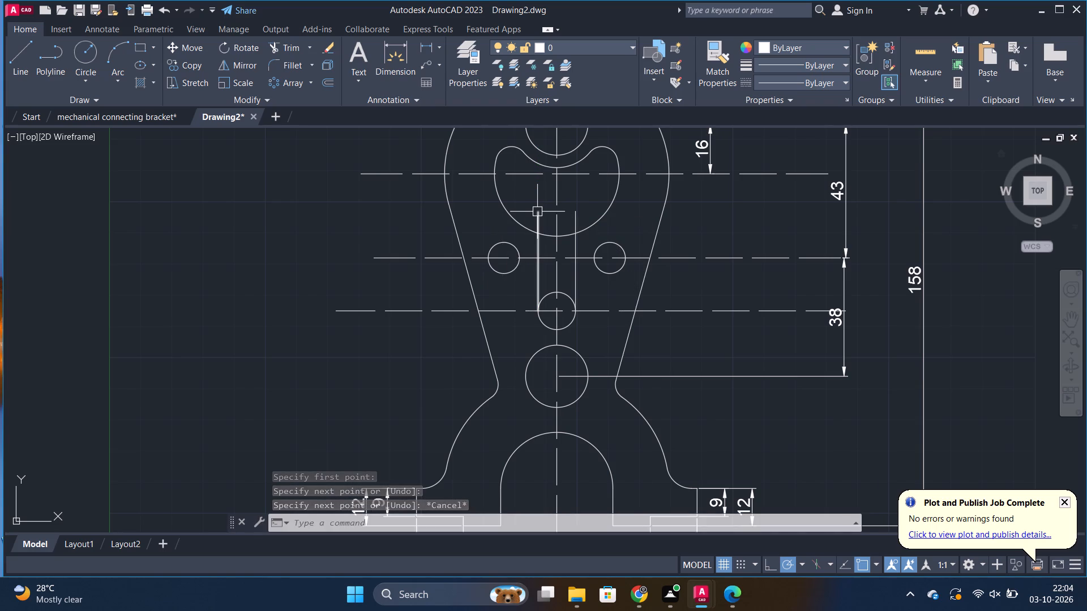
key("Escape")
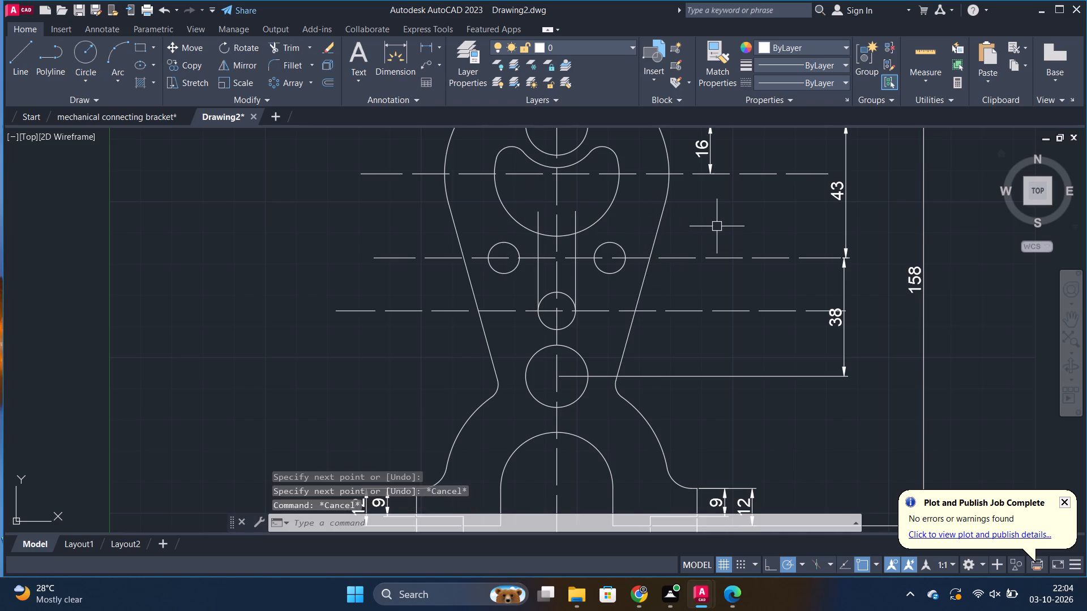
Trim the line ends, the cutout arc between them and the radius 6 circle's upper half to form a round-ended slot joining the crescent cutout.
type("TR")
key("Return")
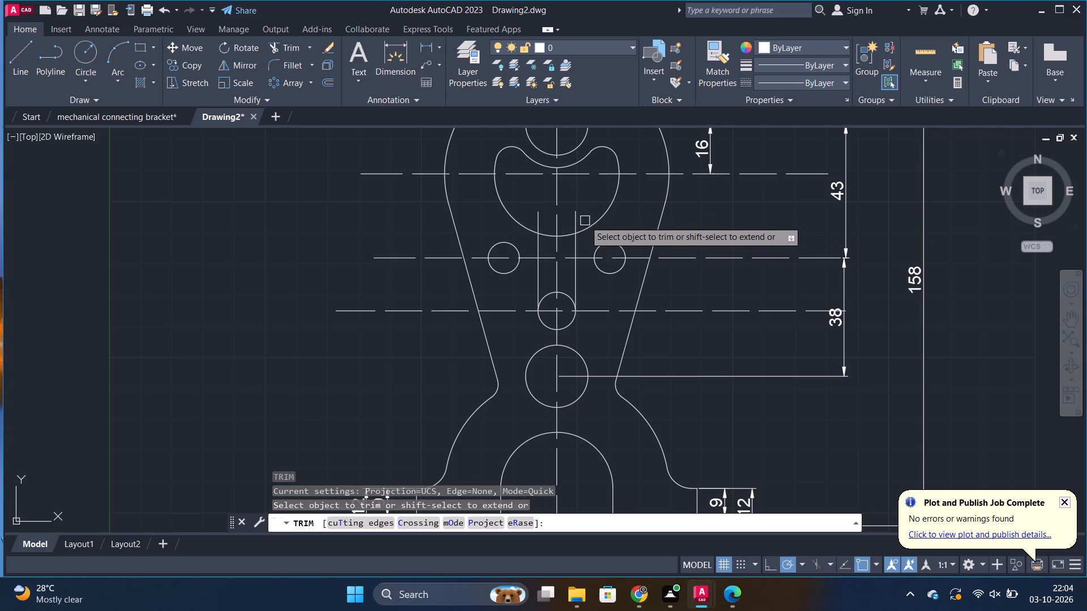
left_click(572, 212)
scroll(572, 211, "up", 2)
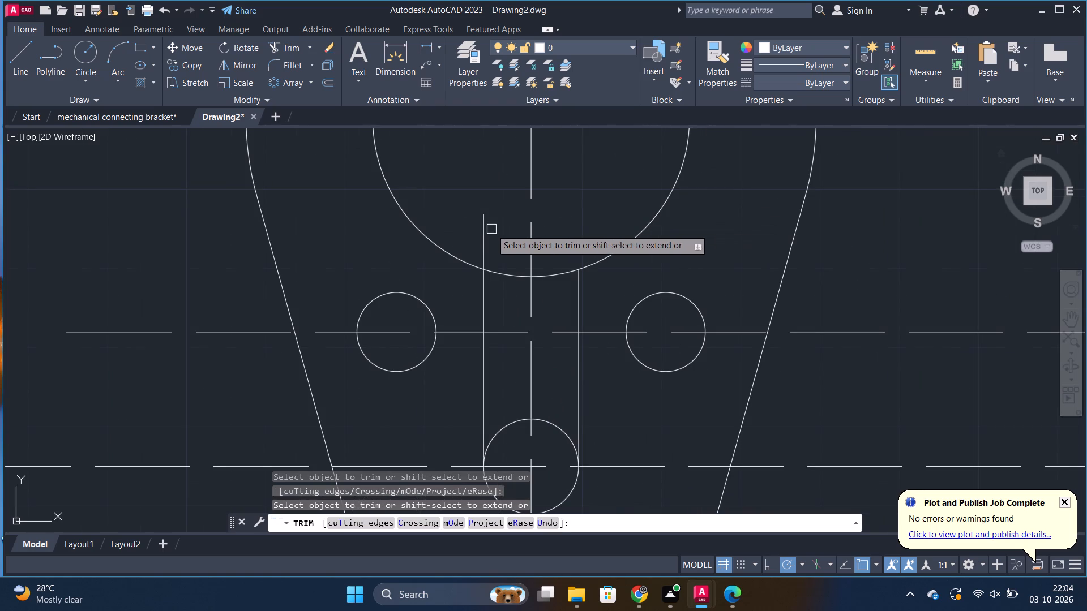
left_click(481, 238)
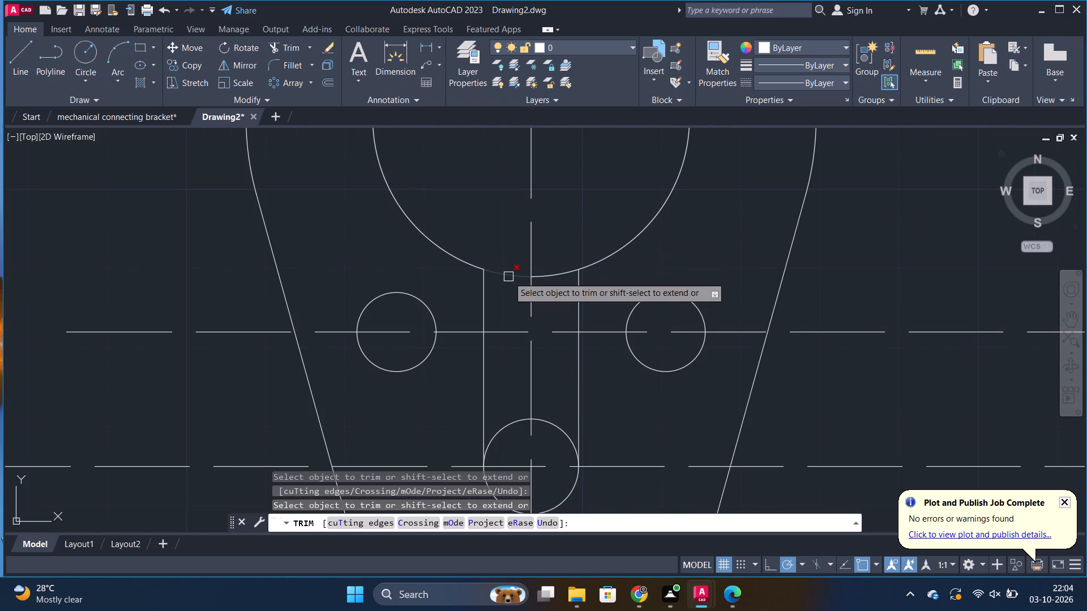
left_click(508, 277)
left_click(551, 278)
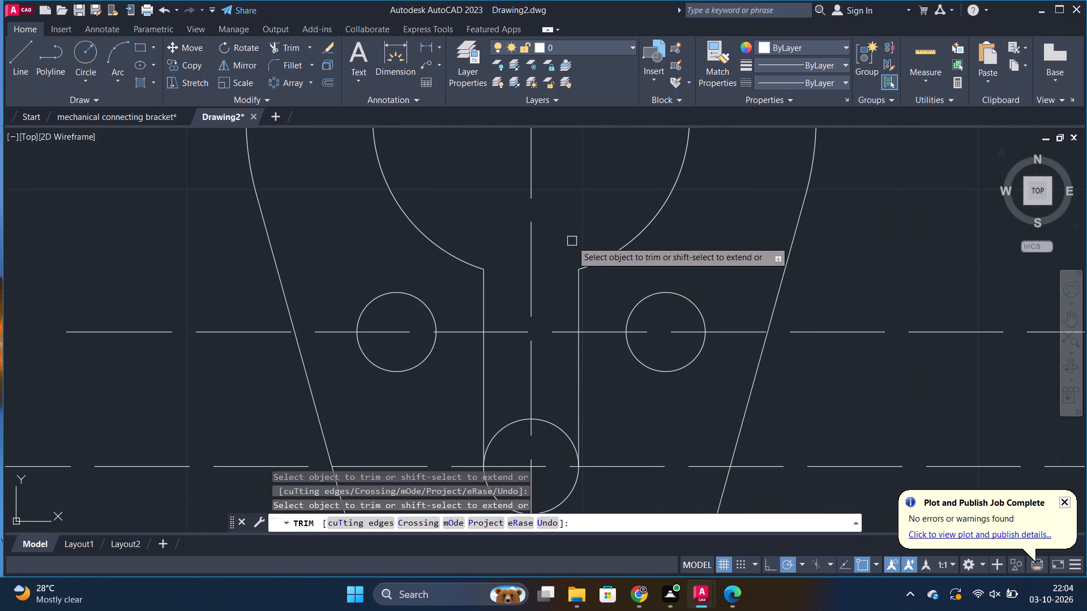
scroll(587, 226, "down", 1)
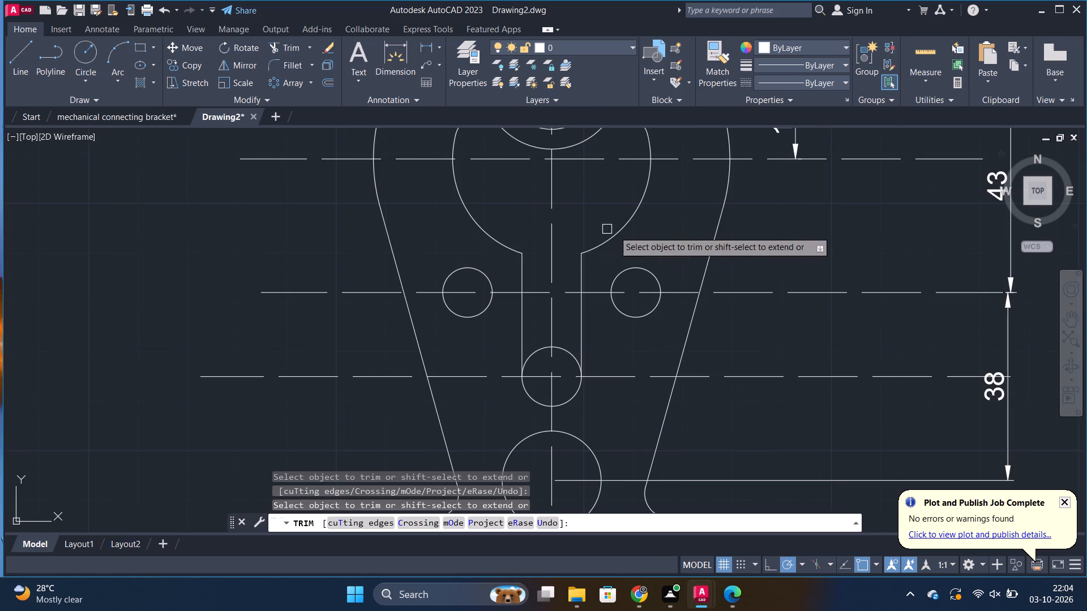
left_click(568, 354)
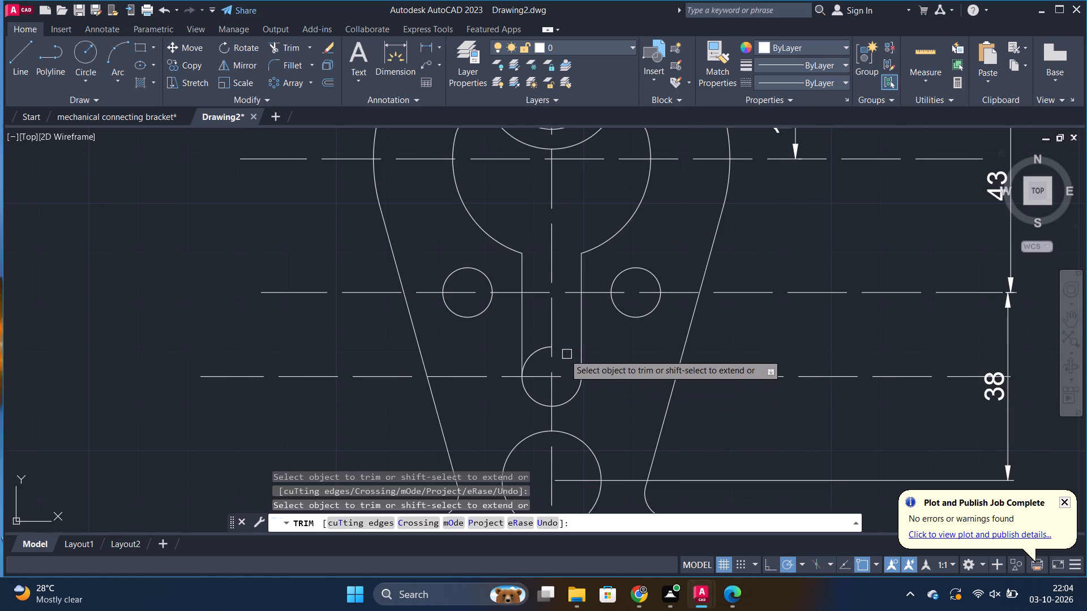
left_click(545, 352)
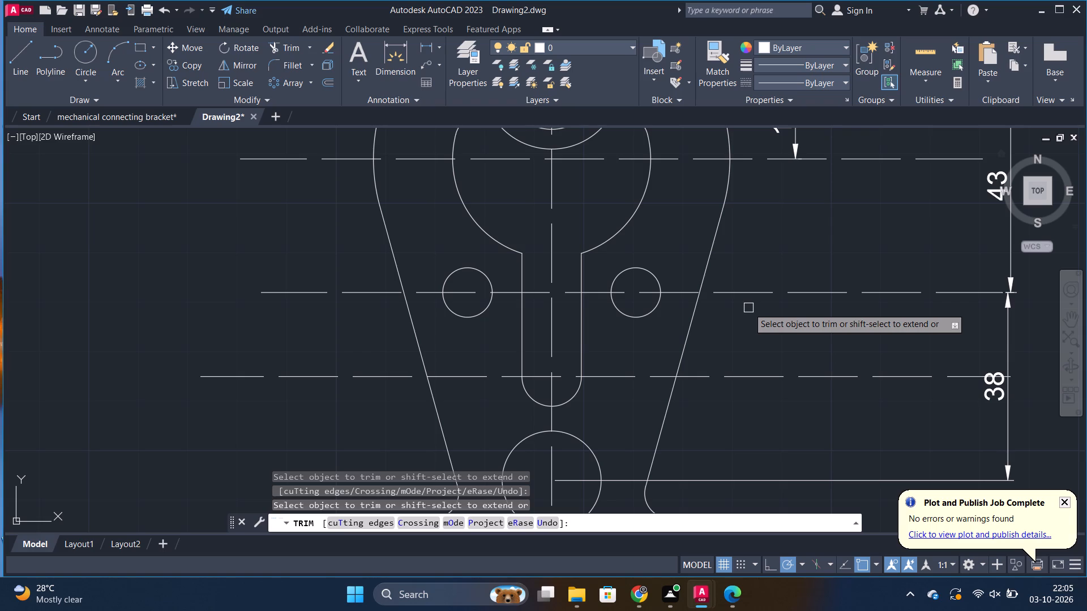
scroll(740, 310, "down", 1)
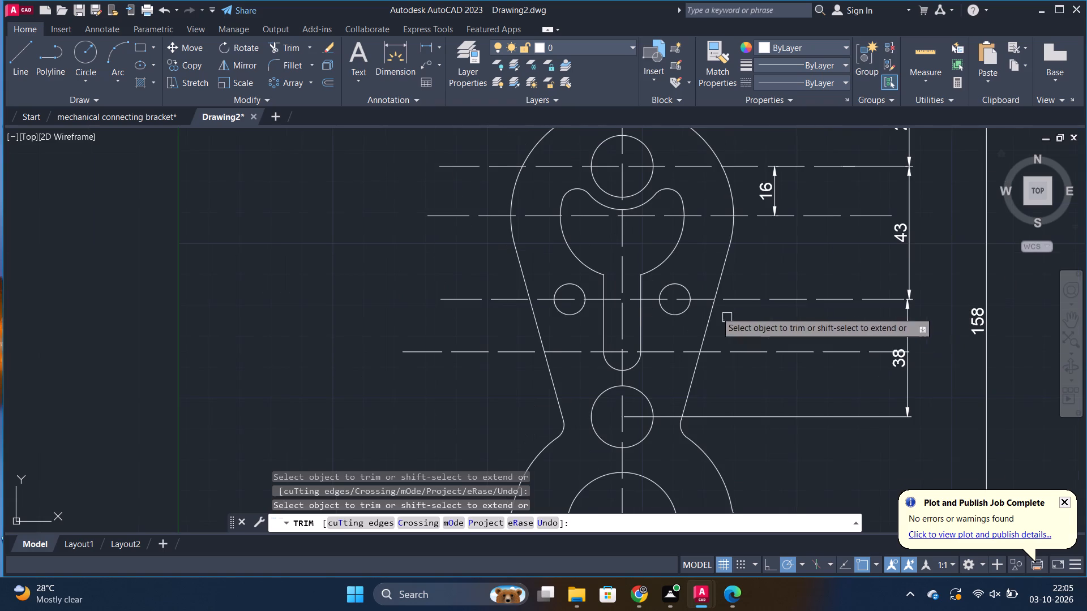
Add a horizontal linear dimension across the width of the top tab, placed just above its upper edge.
scroll(639, 261, "up", 1)
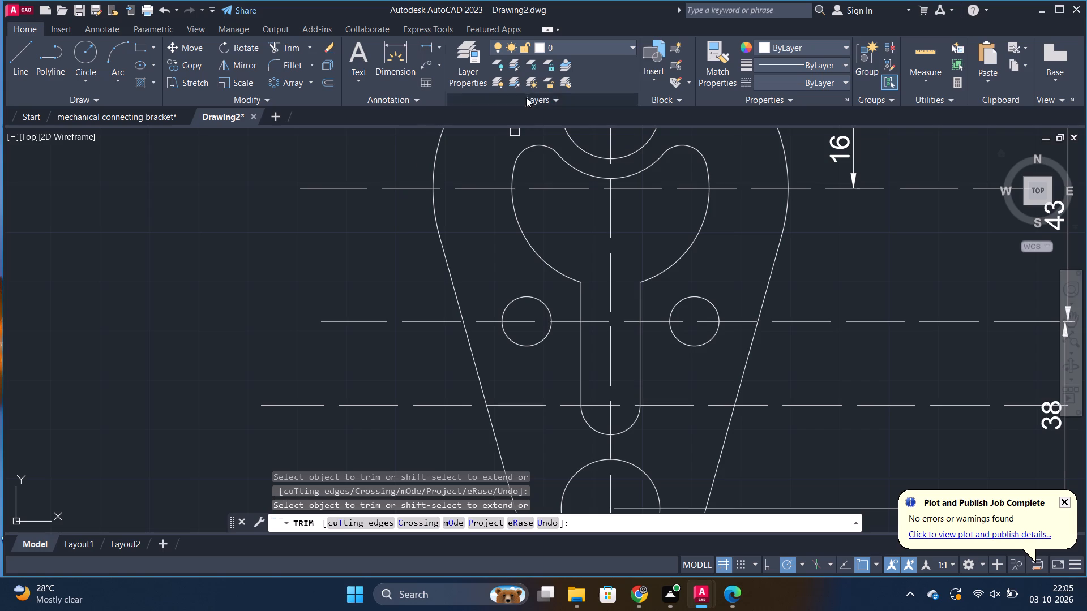
left_click(422, 41)
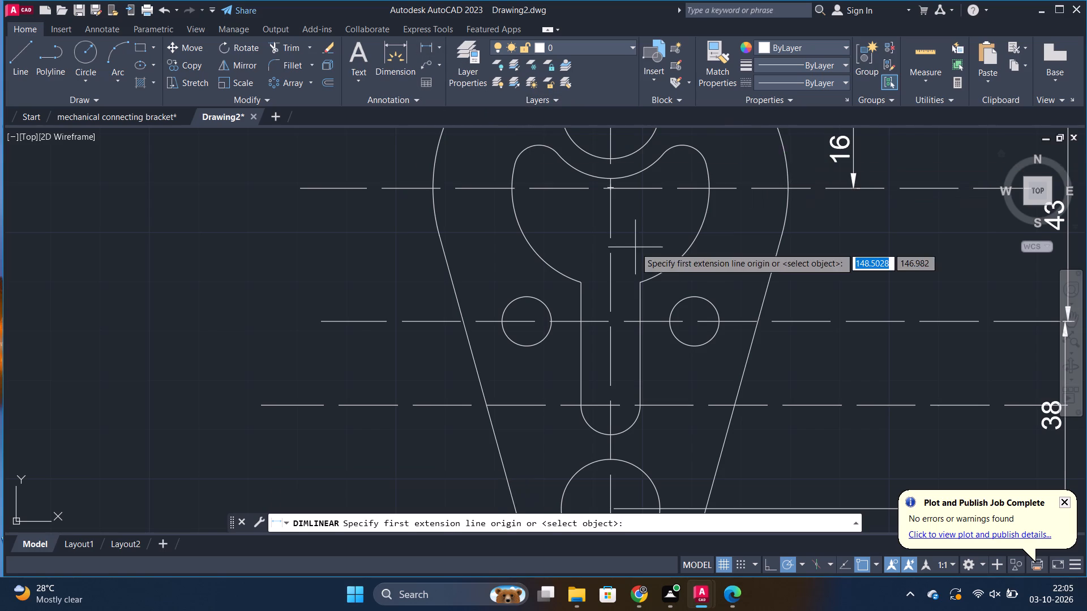
scroll(635, 247, "down", 1)
scroll(755, 247, "down", 1)
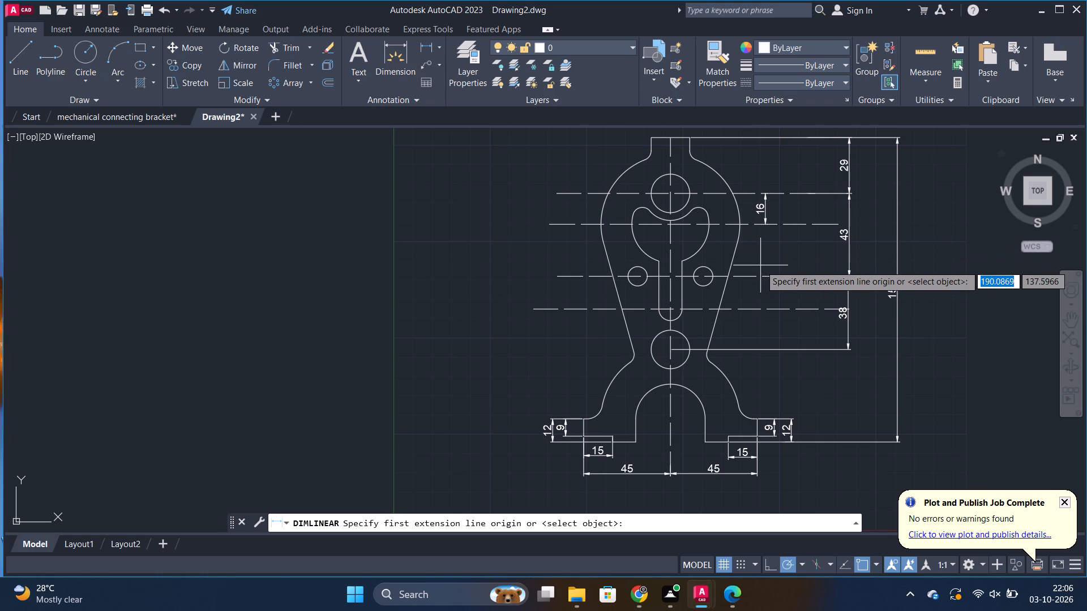
scroll(610, 248, "up", 2)
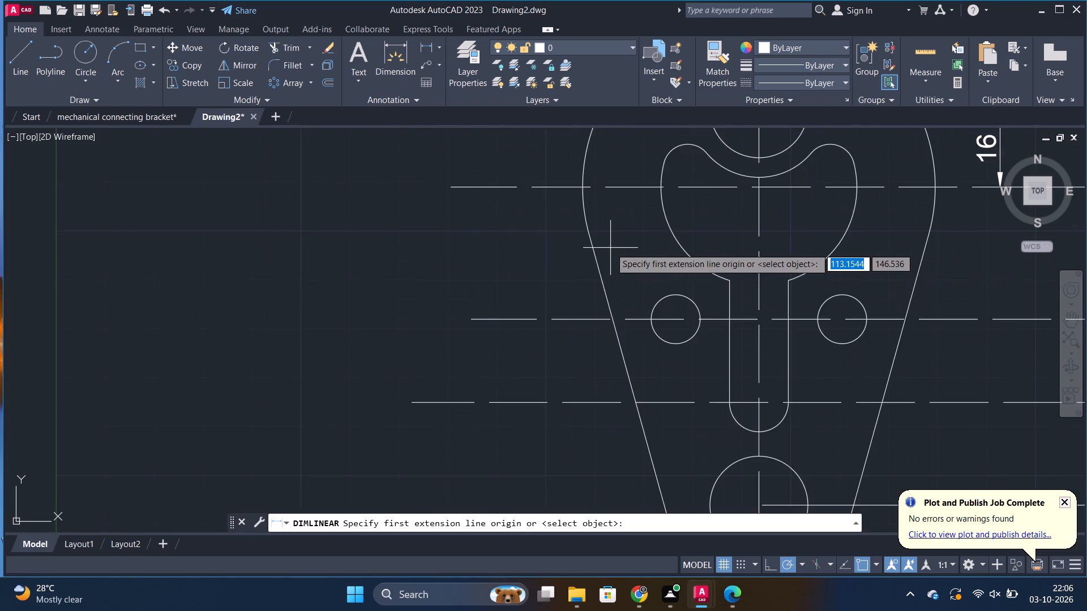
scroll(610, 248, "down", 2)
middle_click_drag(521, 239, 496, 238)
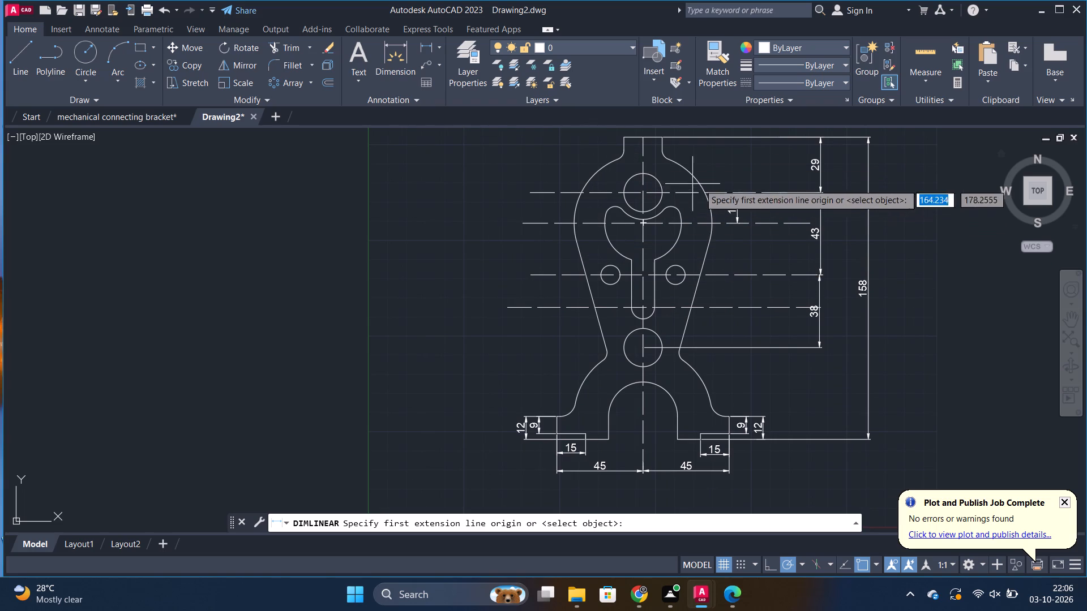
middle_click_drag(738, 170, 708, 182)
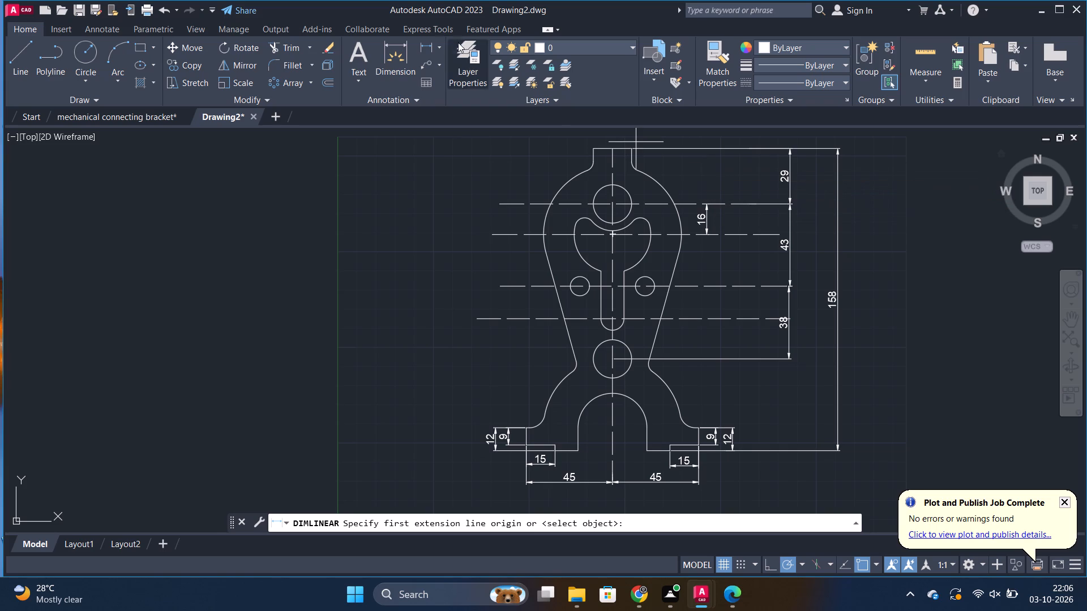
left_click(423, 48)
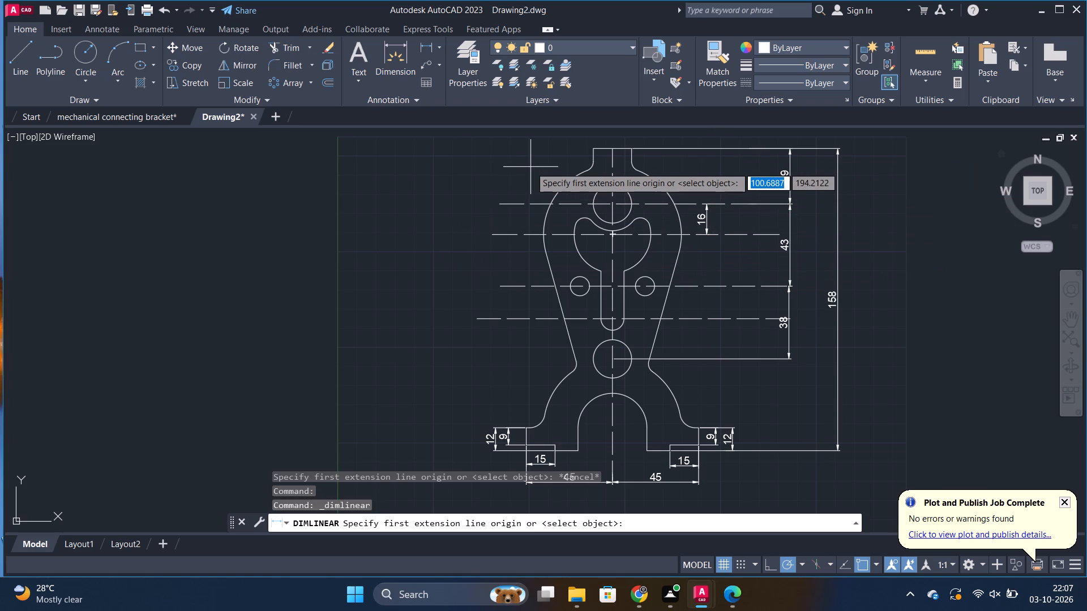
left_click(594, 150)
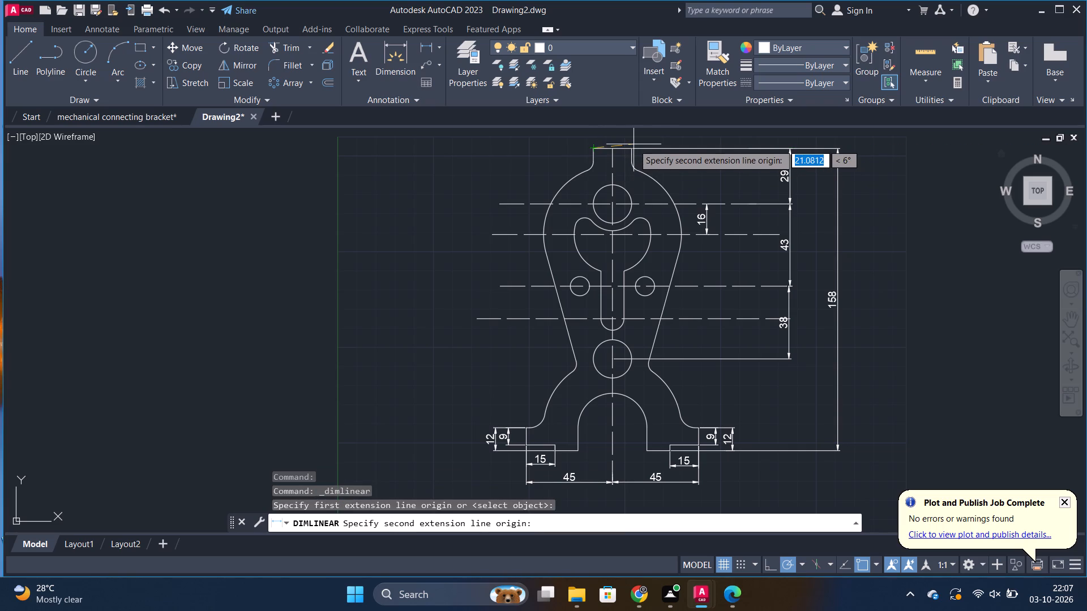
left_click(630, 148)
middle_click_drag(620, 199, 604, 266)
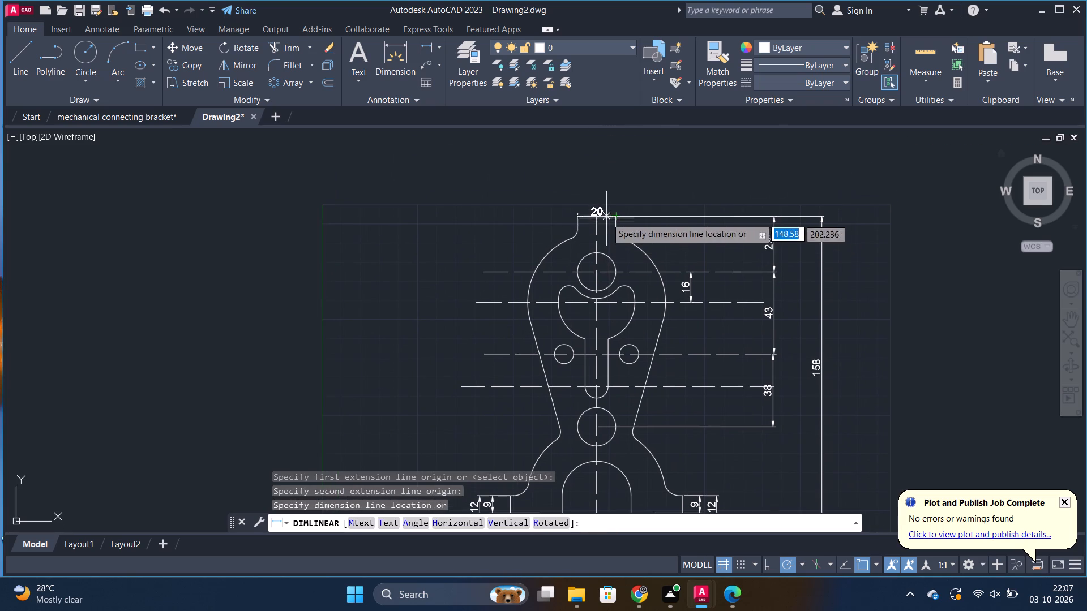
left_click(606, 208)
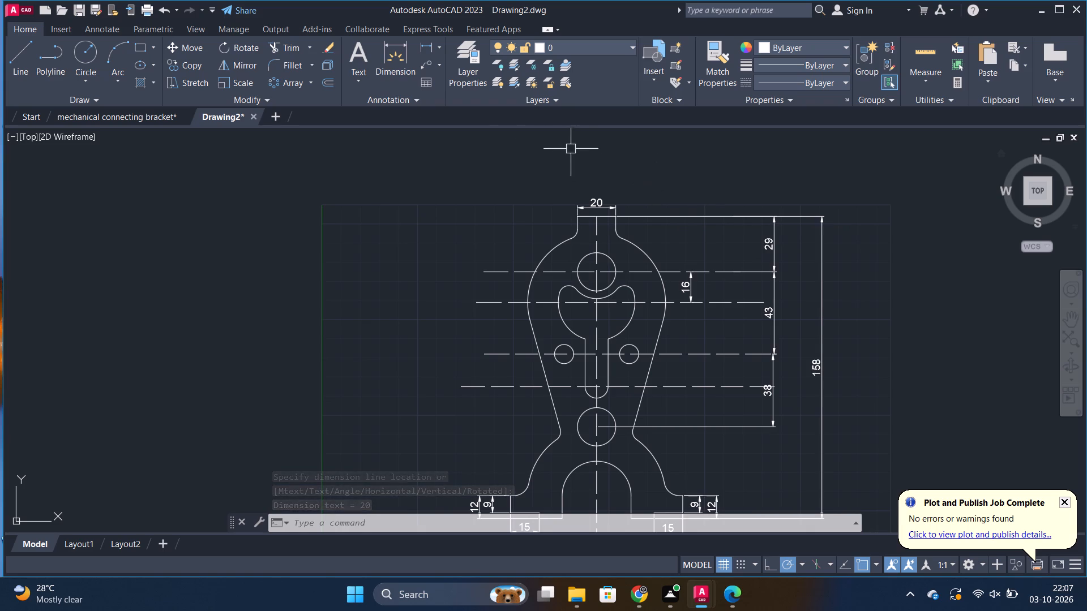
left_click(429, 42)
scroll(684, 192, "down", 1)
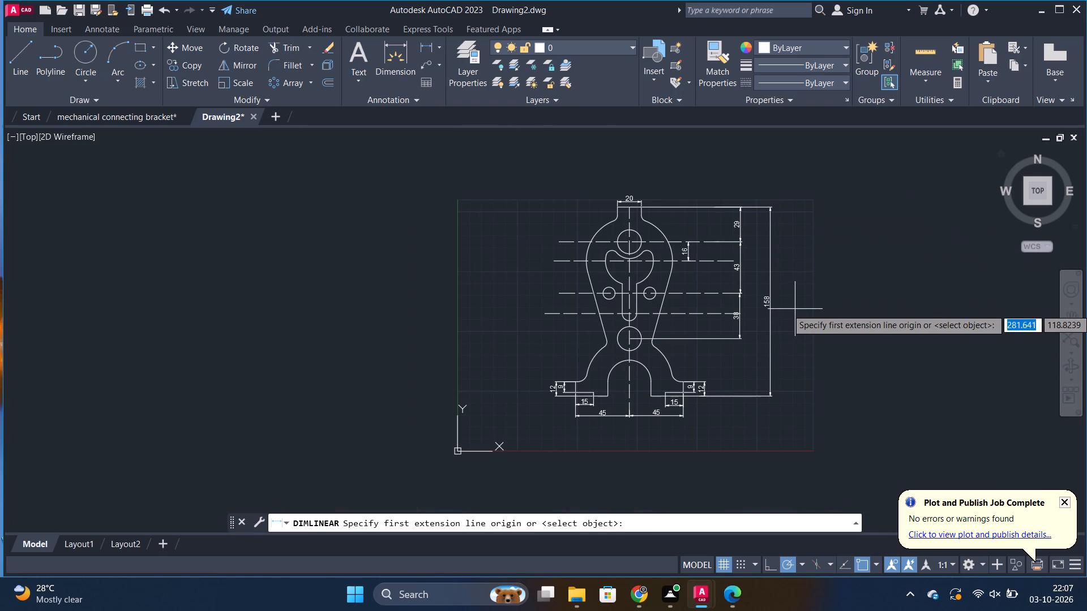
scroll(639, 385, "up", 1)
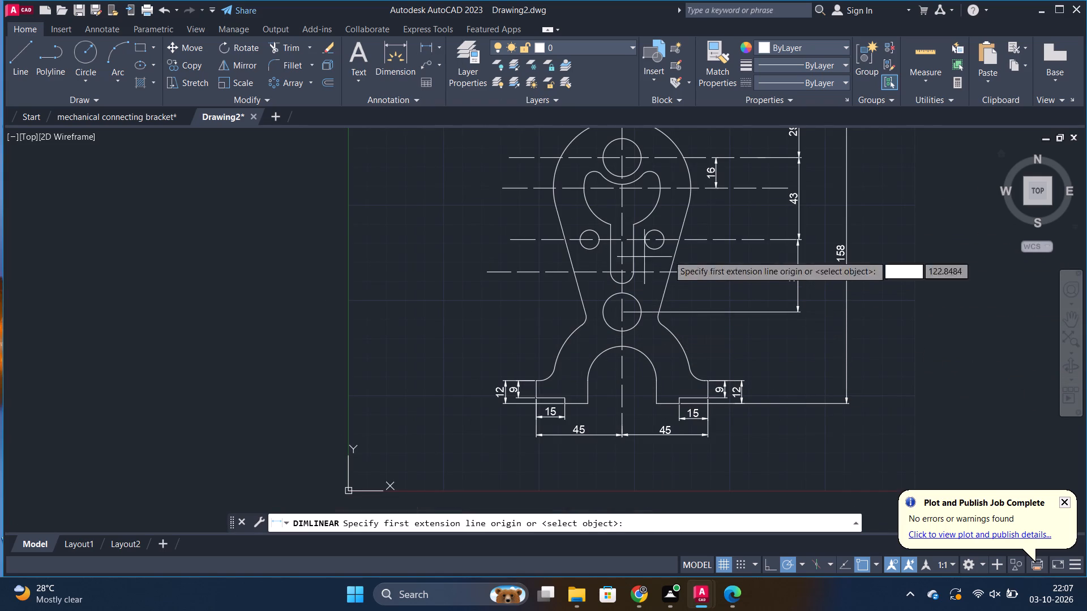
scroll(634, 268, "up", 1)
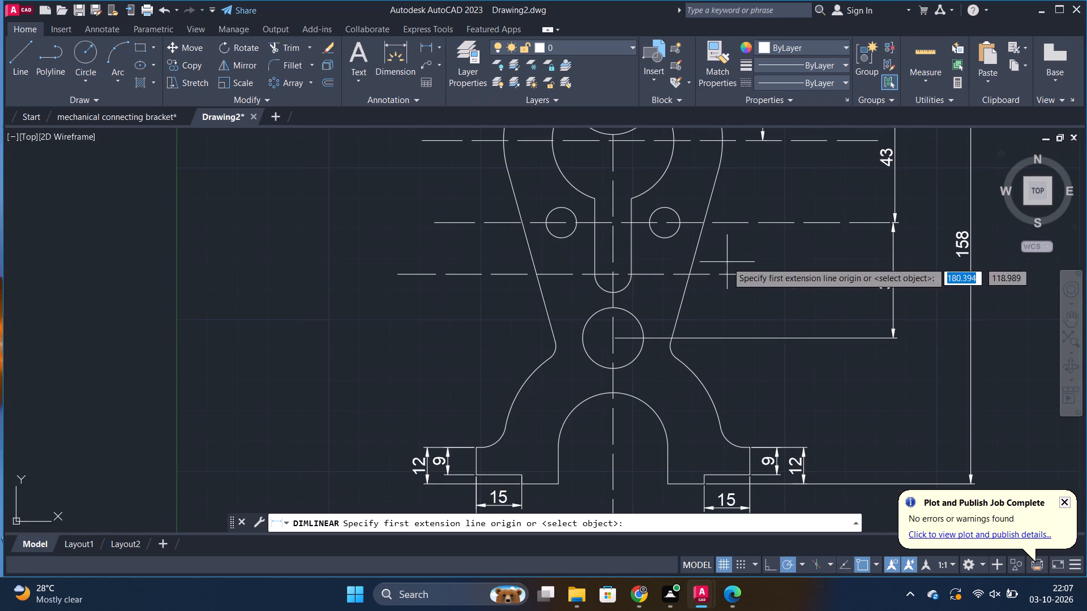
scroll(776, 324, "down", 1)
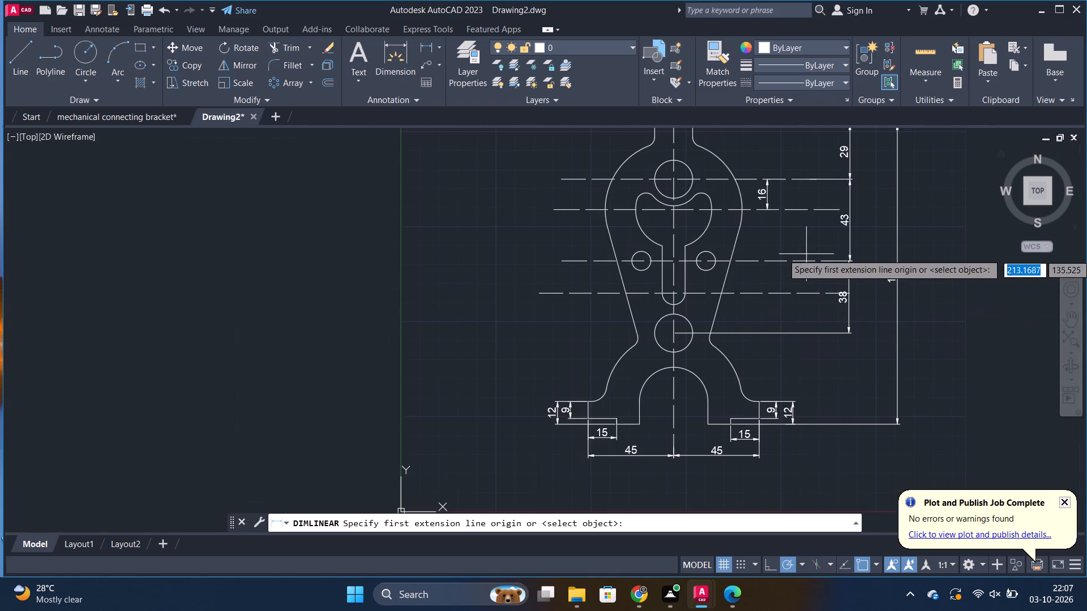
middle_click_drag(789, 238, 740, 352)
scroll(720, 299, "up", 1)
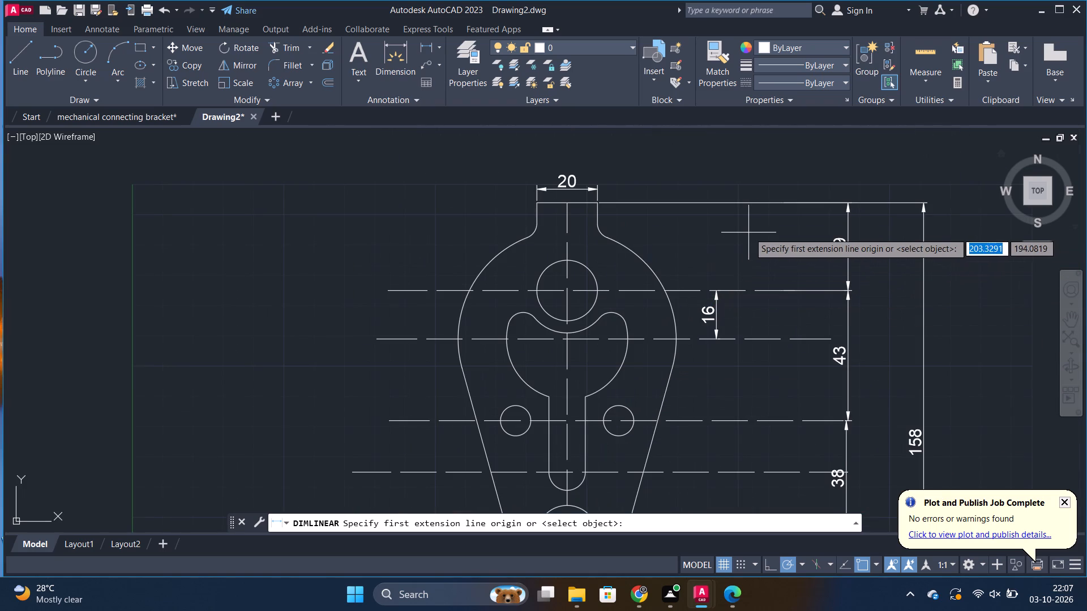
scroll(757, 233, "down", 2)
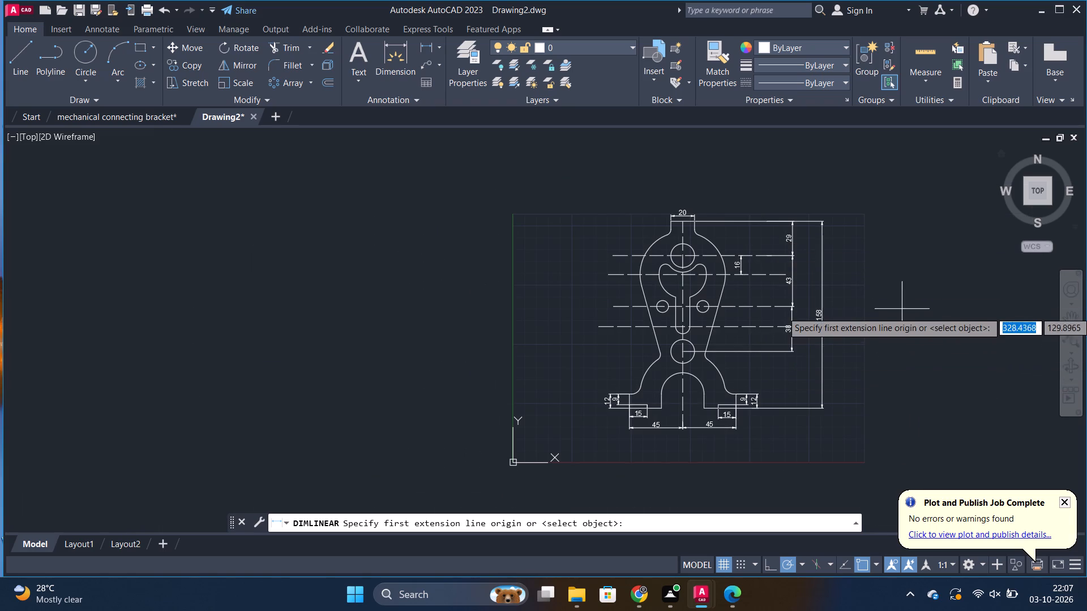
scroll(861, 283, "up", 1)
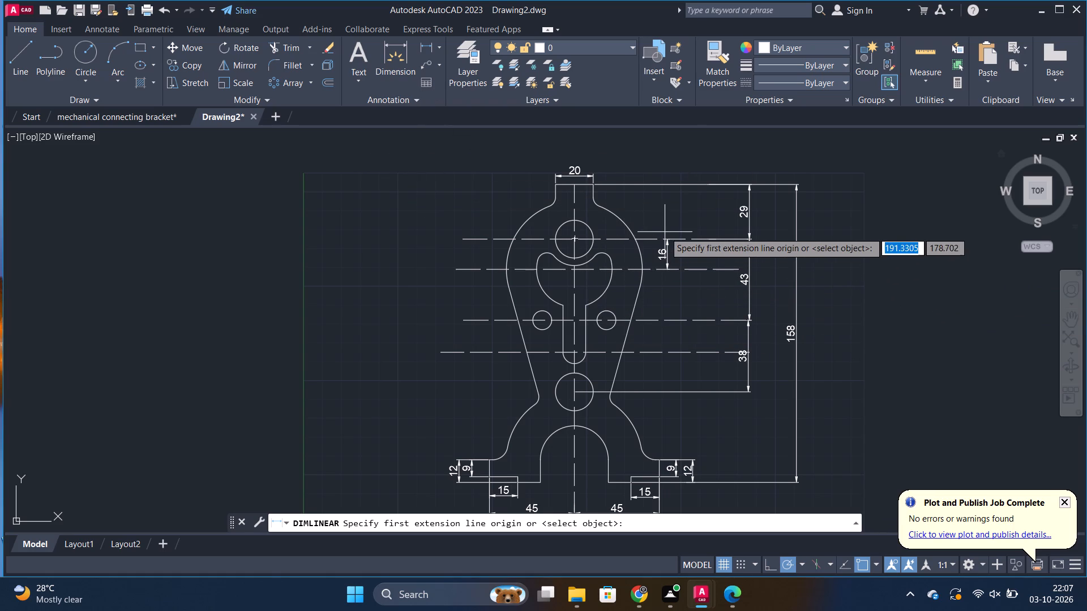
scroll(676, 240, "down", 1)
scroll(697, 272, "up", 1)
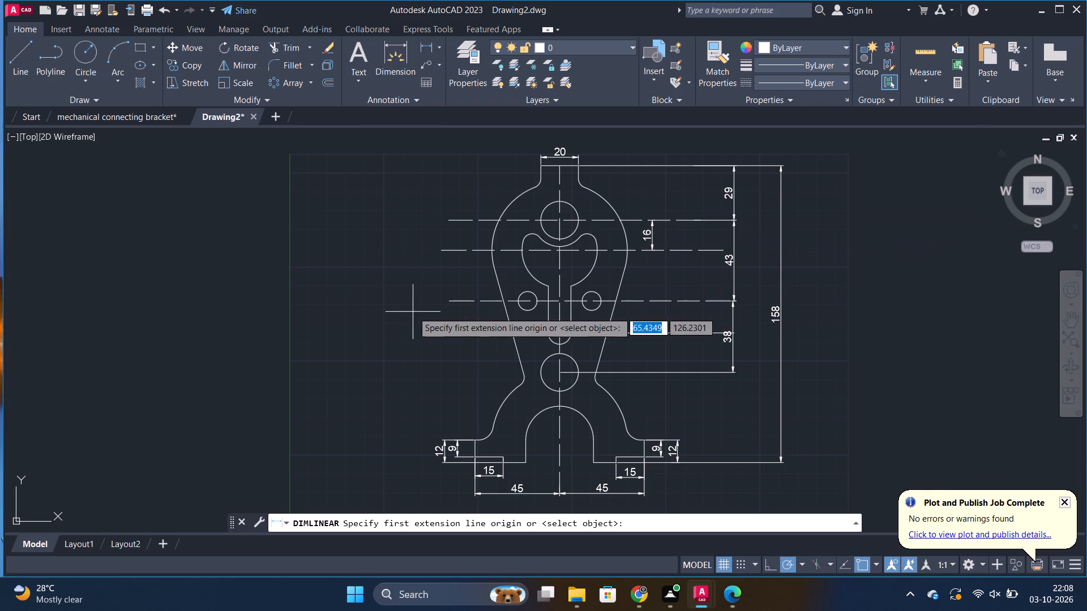
Add a radius dimension to the rounded upper-left lobe of the crescent cutout, with the text above the arc.
left_click(436, 49)
left_click(443, 185)
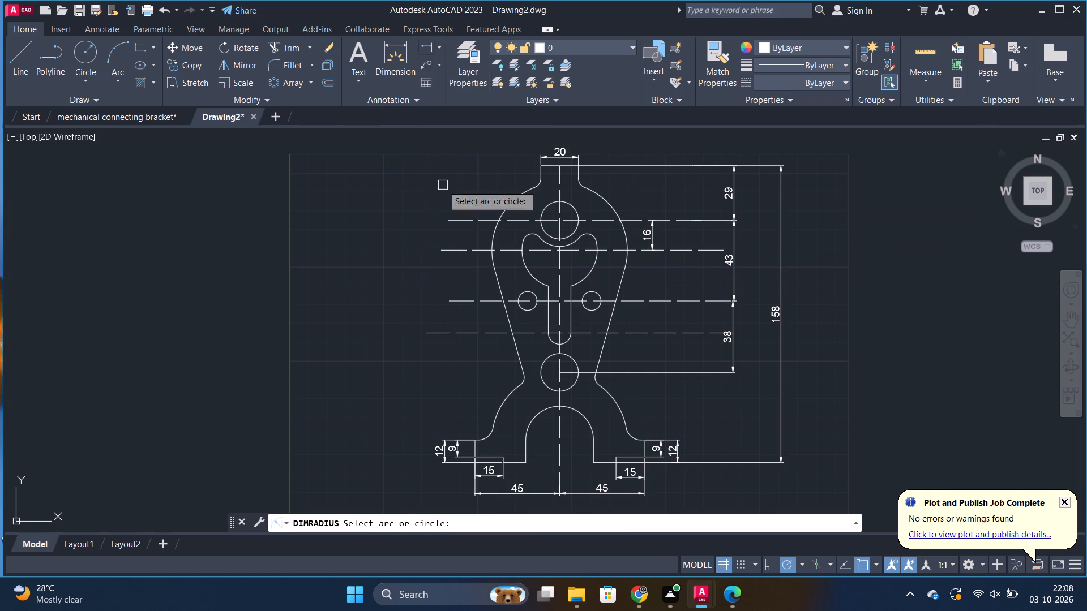
scroll(548, 201, "up", 3)
left_click(468, 330)
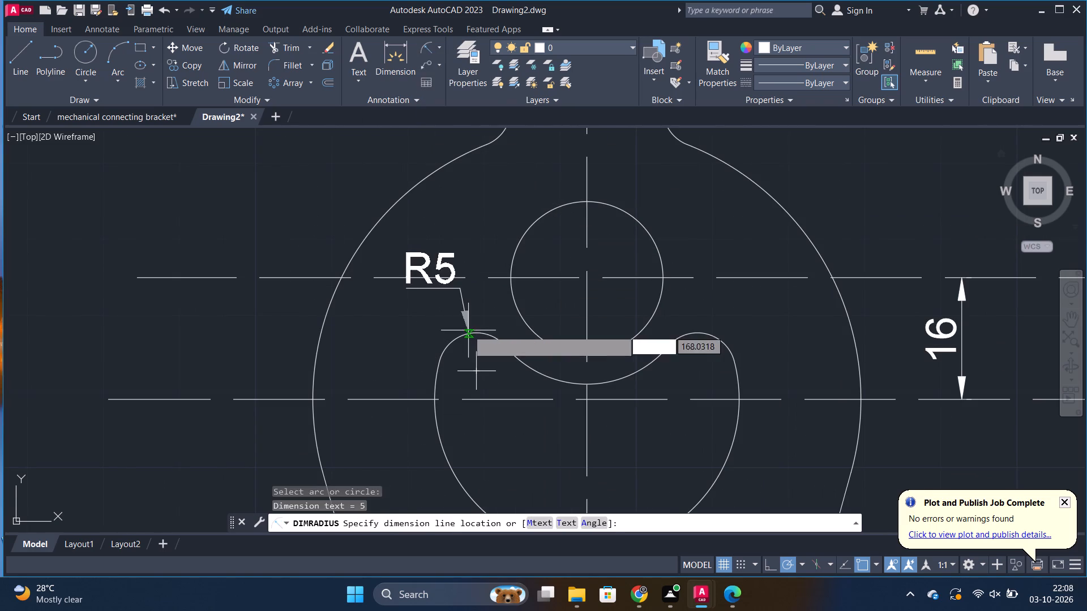
left_click(464, 326)
Add a radius dimension to the fillet joining the top tab's left side to the head, placed outside the outline.
key("space")
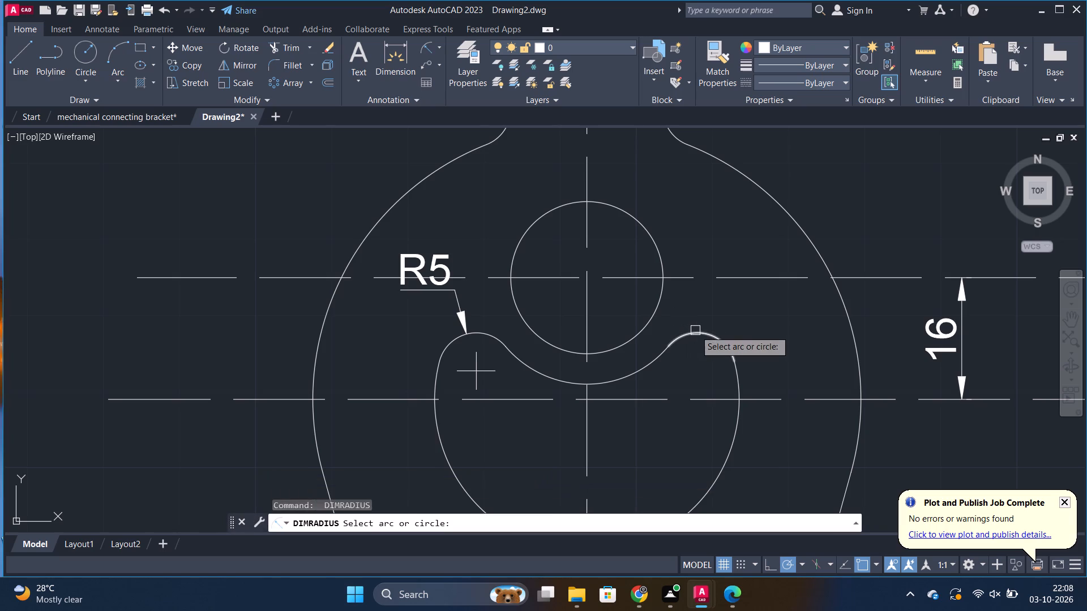
scroll(637, 302, "down", 3)
scroll(656, 265, "up", 1)
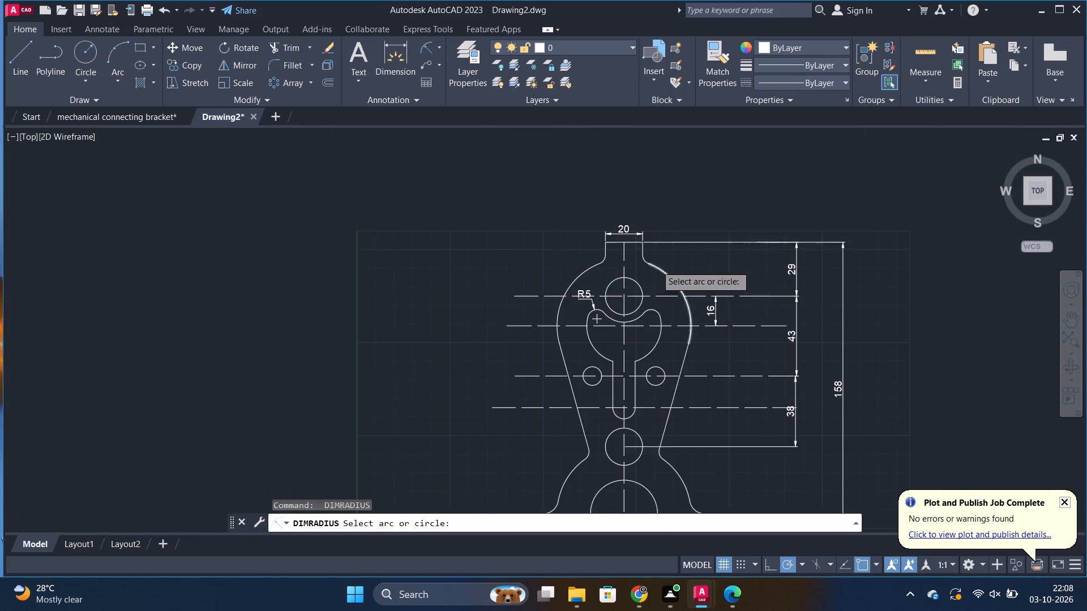
scroll(656, 265, "up", 2)
left_click(427, 247)
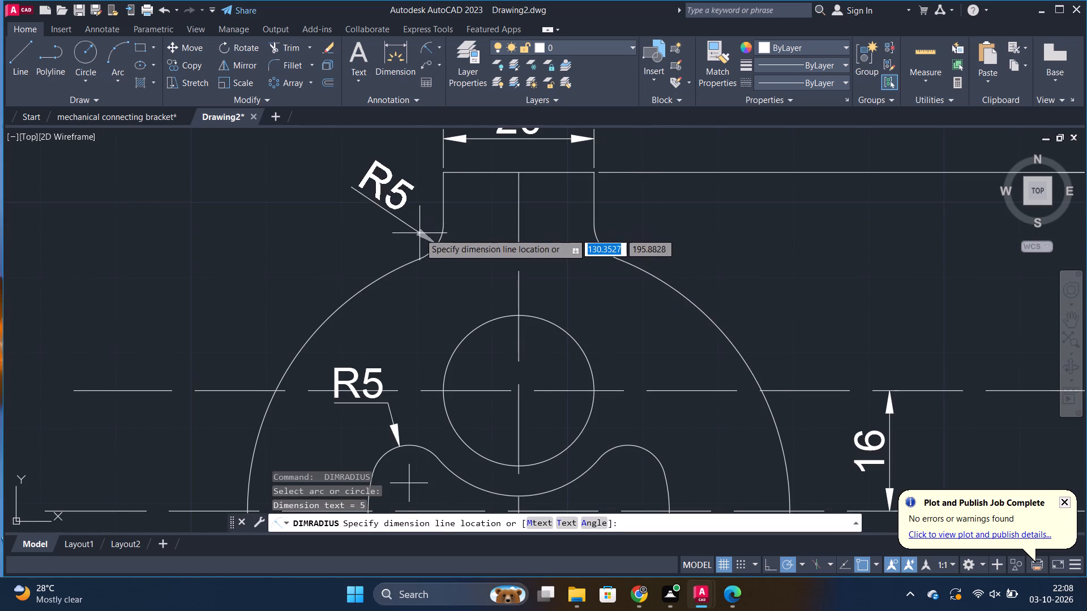
left_click(420, 233)
Add a radius dimension to the left fillet where the tapered side meets the base's outer arc, placed outside the outline.
scroll(509, 229, "down", 2)
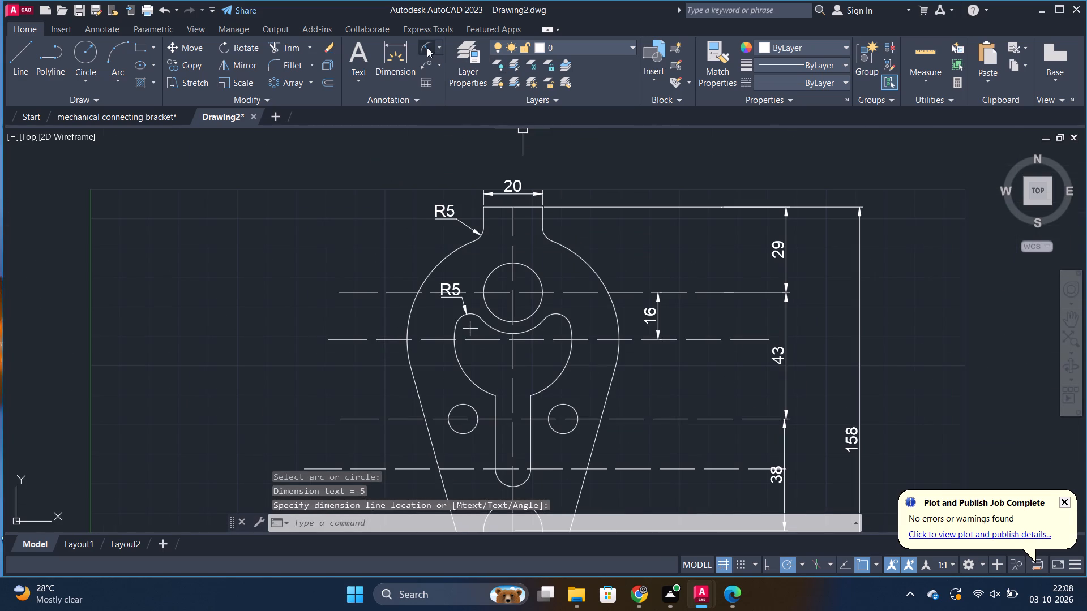
left_click(427, 48)
middle_click_drag(669, 395, 690, 292)
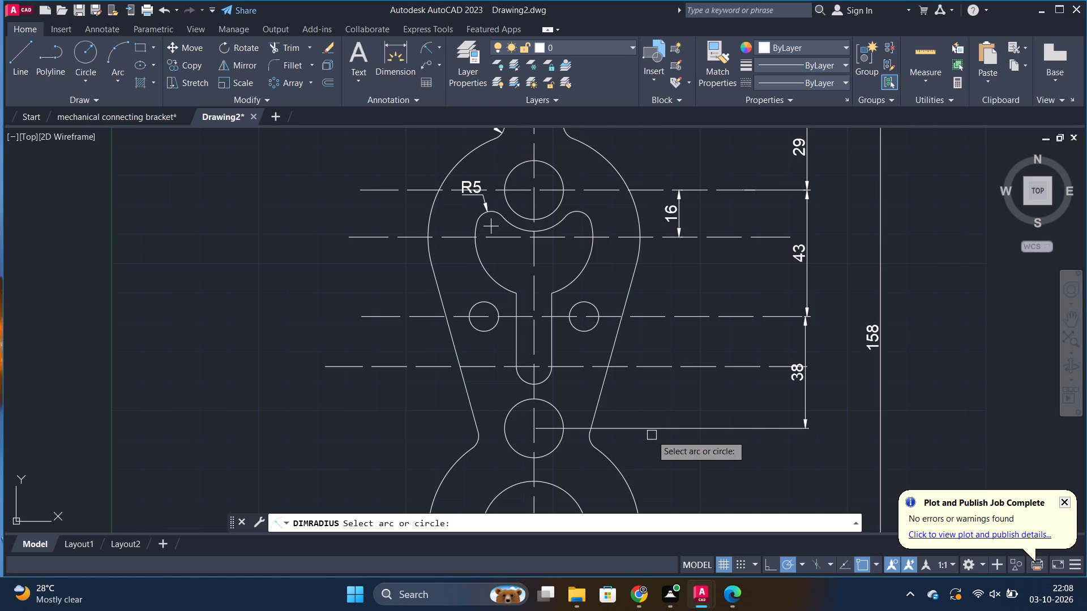
scroll(477, 443, "up", 2)
left_click(468, 445)
left_click(456, 438)
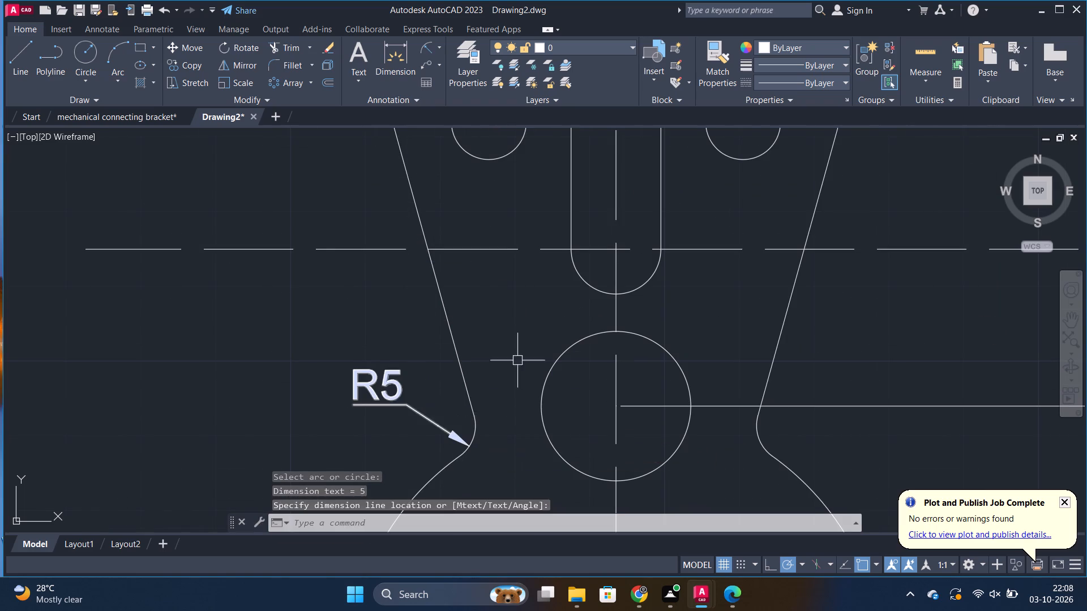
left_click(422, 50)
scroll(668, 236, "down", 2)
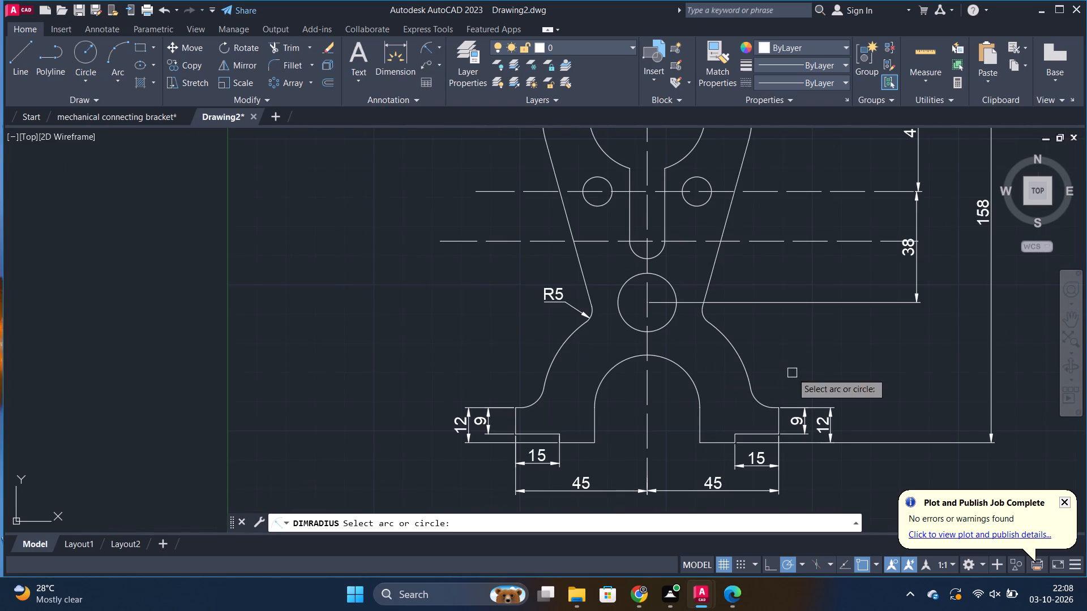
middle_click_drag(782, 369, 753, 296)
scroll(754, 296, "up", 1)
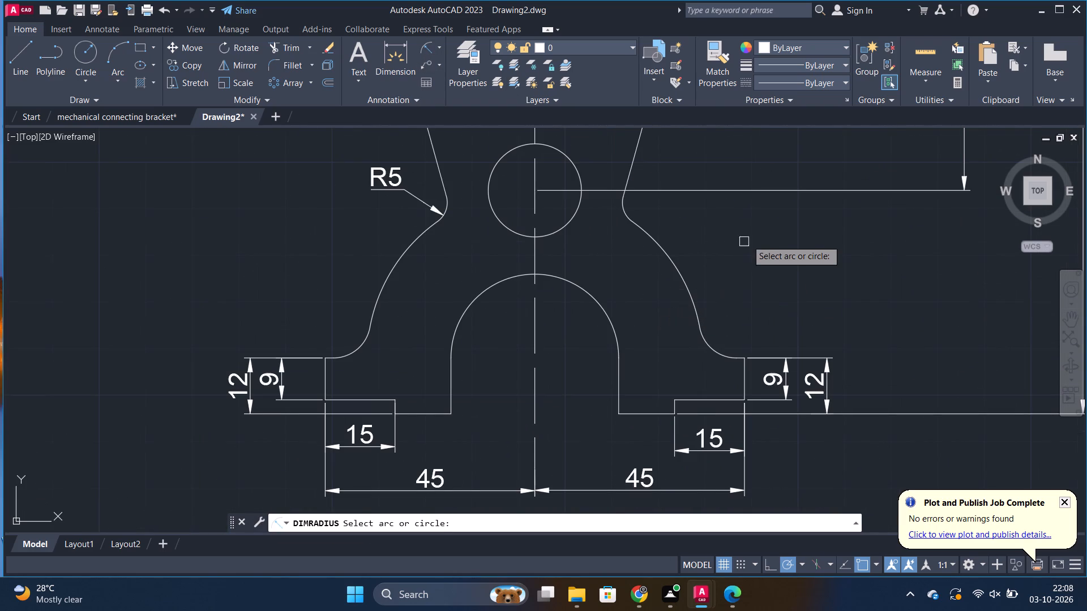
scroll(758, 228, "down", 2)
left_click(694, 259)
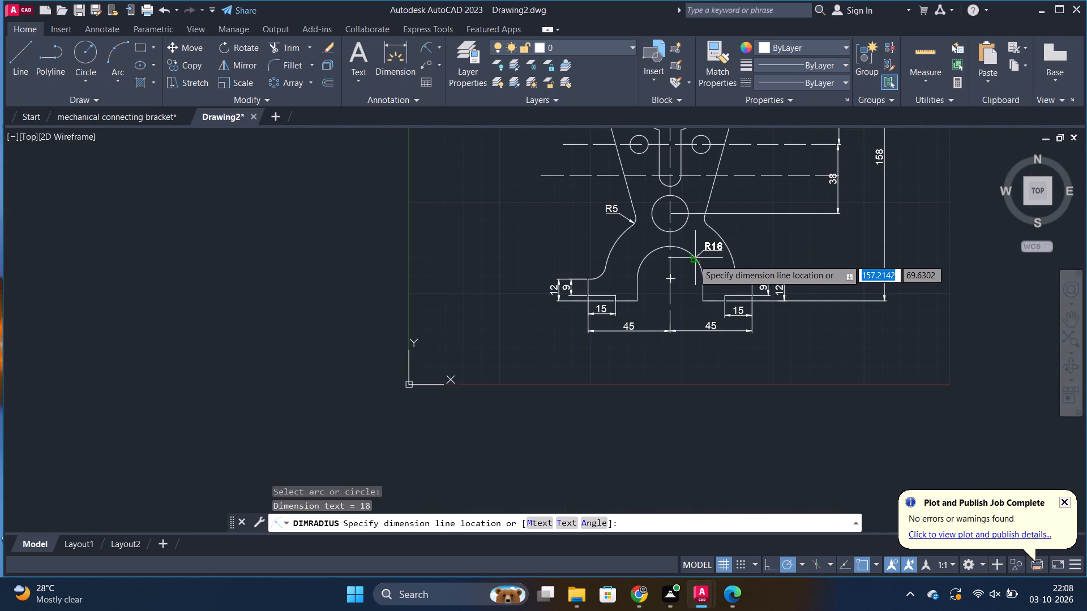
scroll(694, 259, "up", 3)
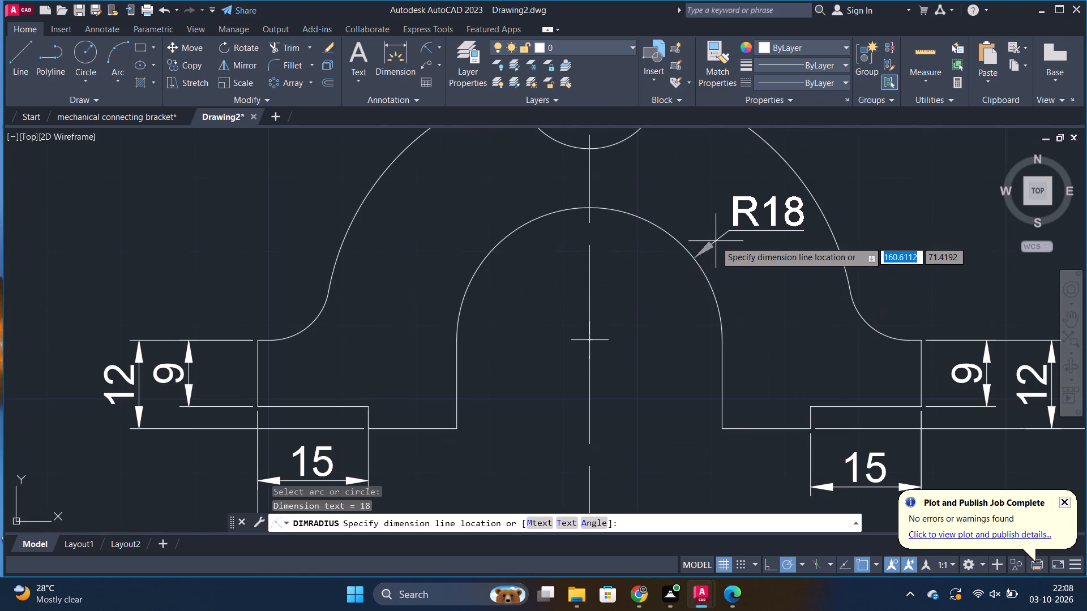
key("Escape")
Add a horizontal linear dimension between the centres of the two small side holes, placed just below them.
scroll(708, 204, "down", 5)
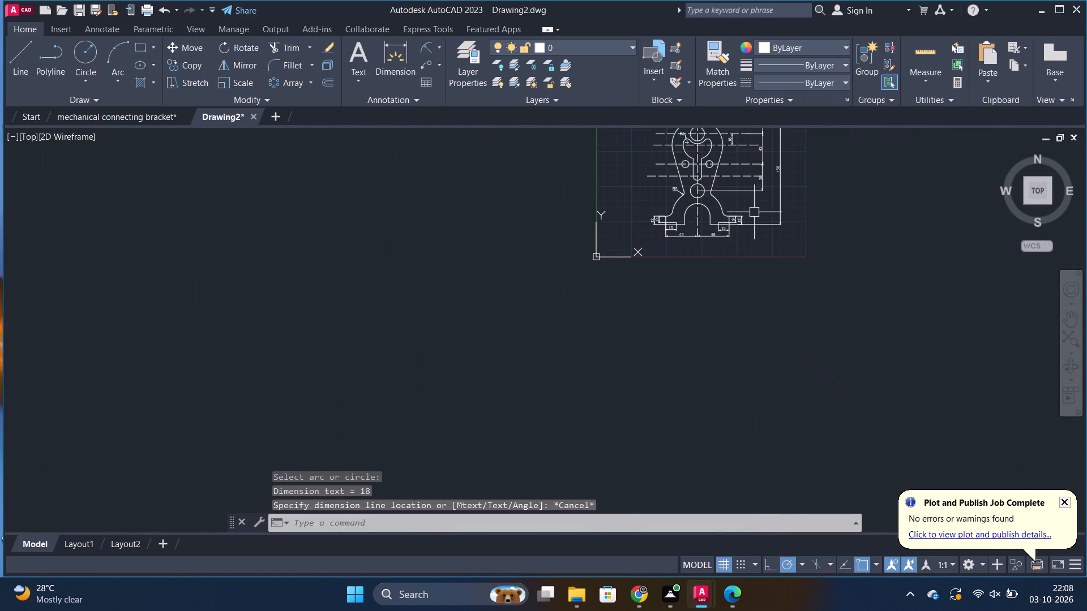
scroll(766, 191, "up", 2)
middle_click_drag(772, 187, 771, 318)
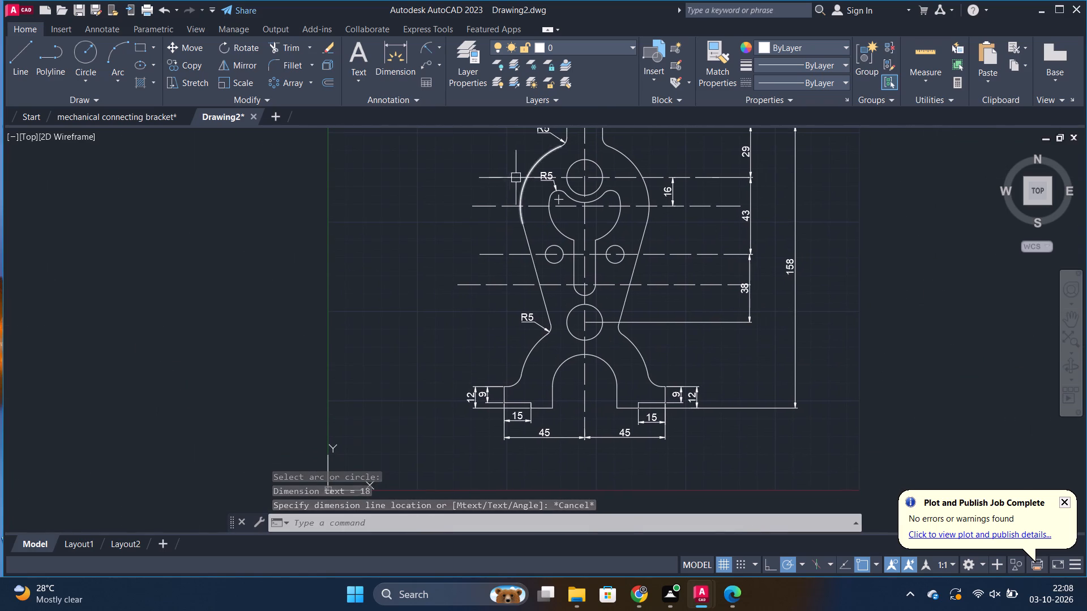
middle_click_drag(453, 233, 421, 298)
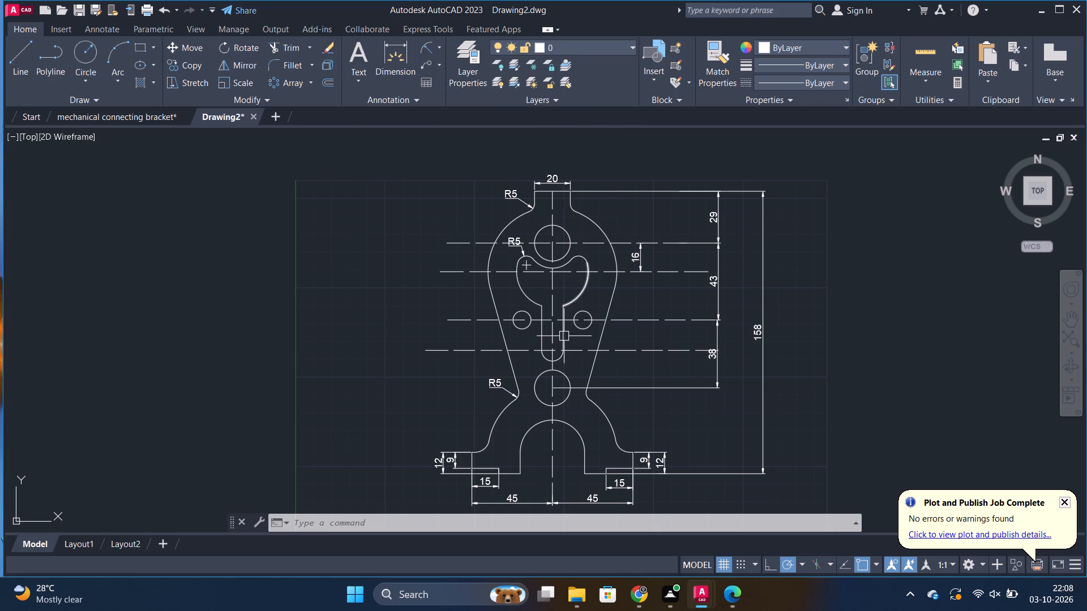
left_click(444, 45)
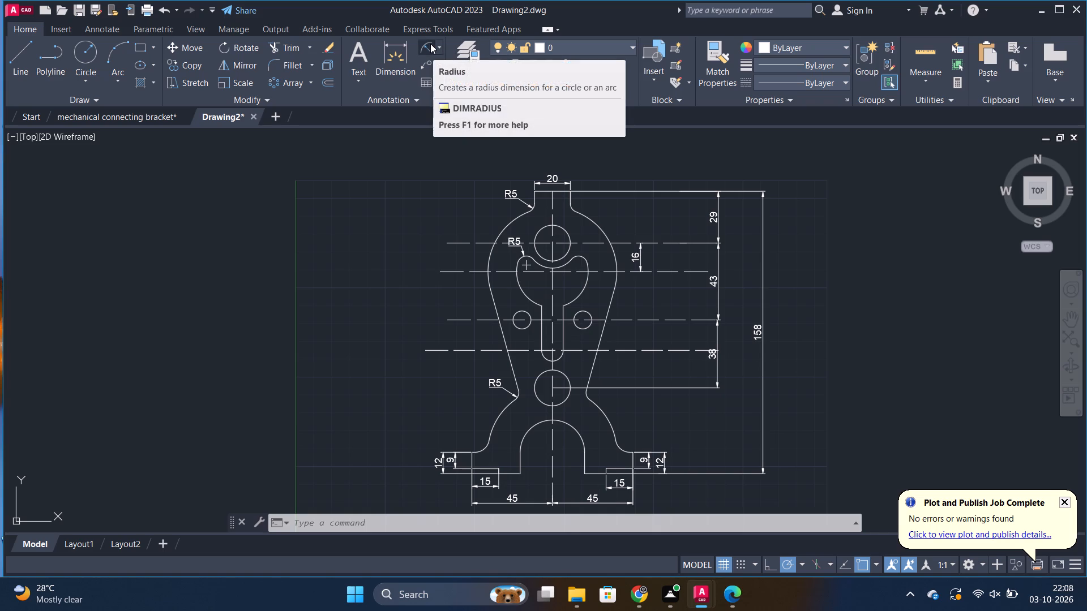
left_click(438, 46)
left_click(448, 68)
scroll(523, 289, "up", 2)
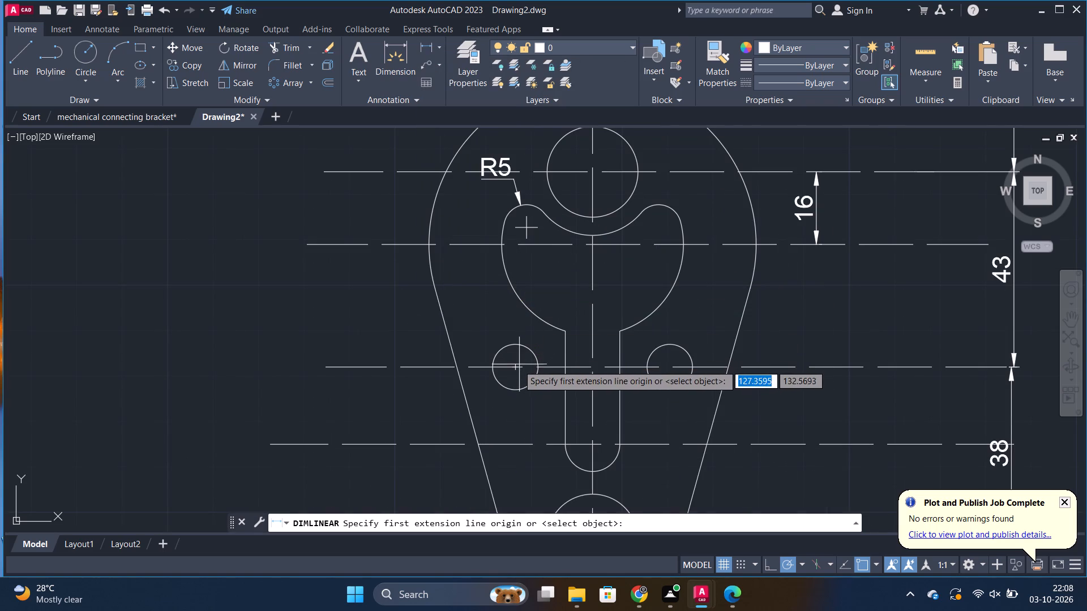
left_click(518, 366)
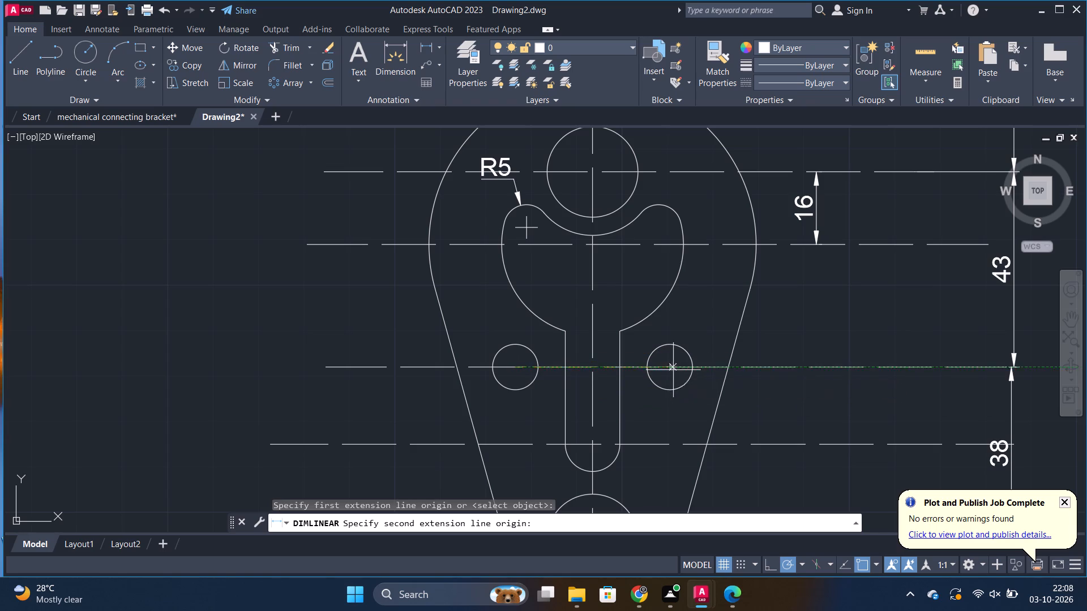
left_click(669, 368)
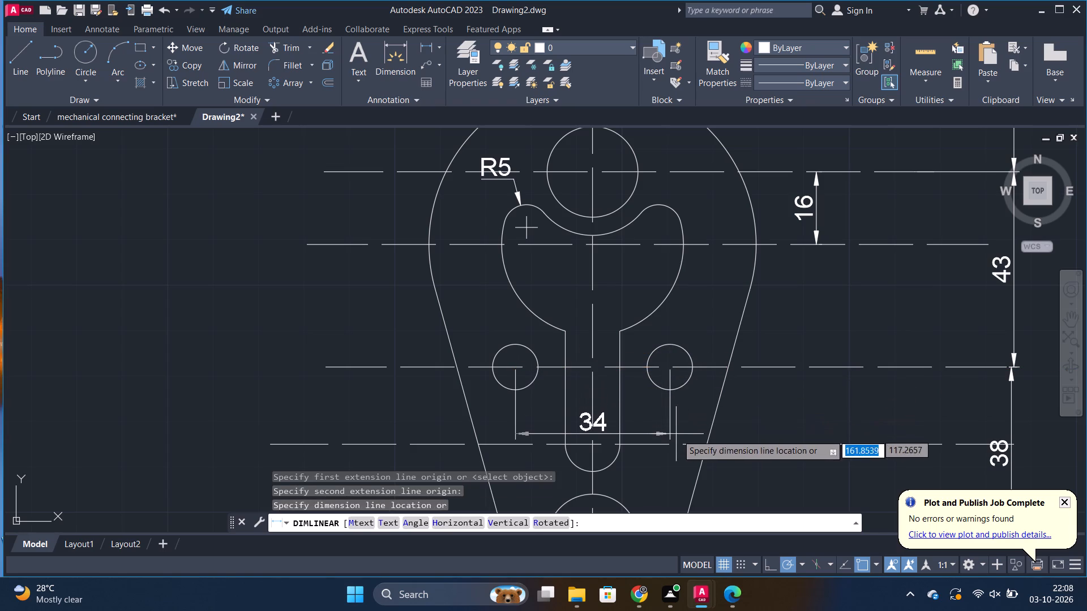
middle_click_drag(660, 410, 715, 330)
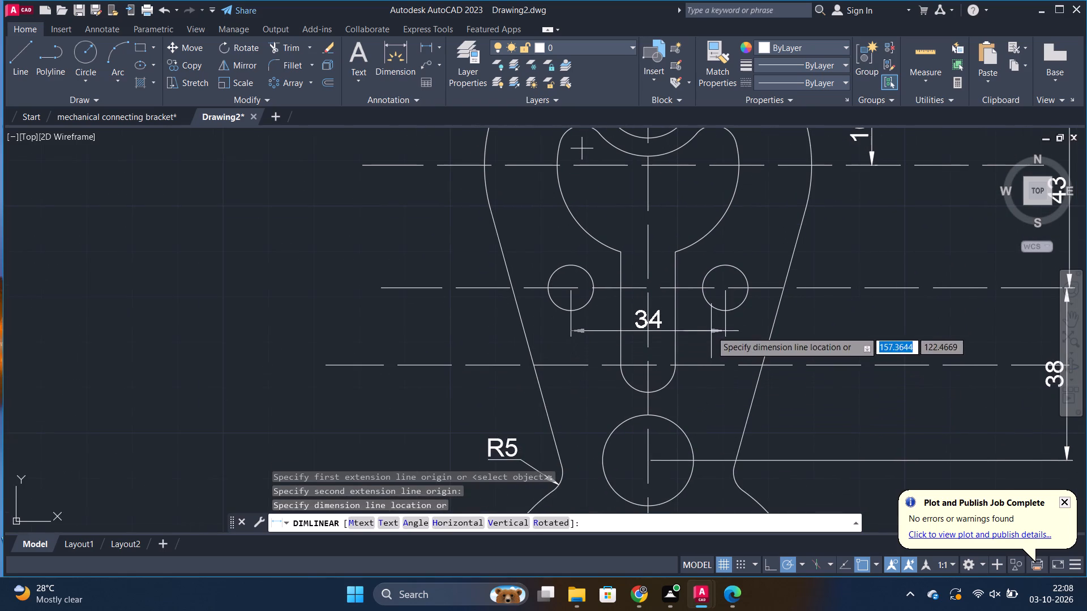
left_click(711, 331)
Add a radius dimension to the rounded bottom end of the slot, with the text outside to its lower right.
left_click(441, 52)
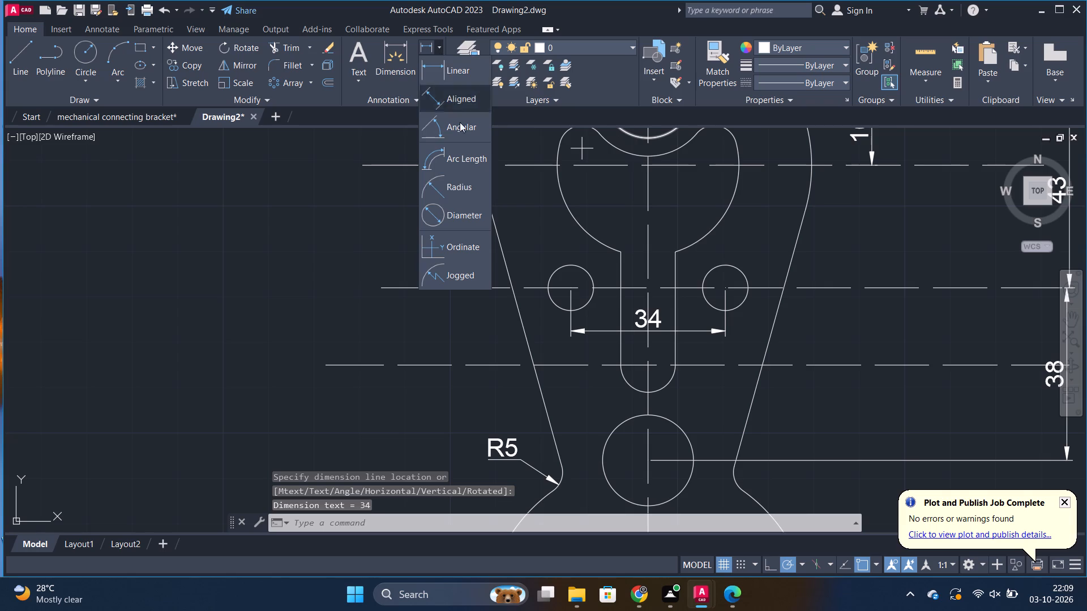
left_click(468, 184)
left_click(667, 378)
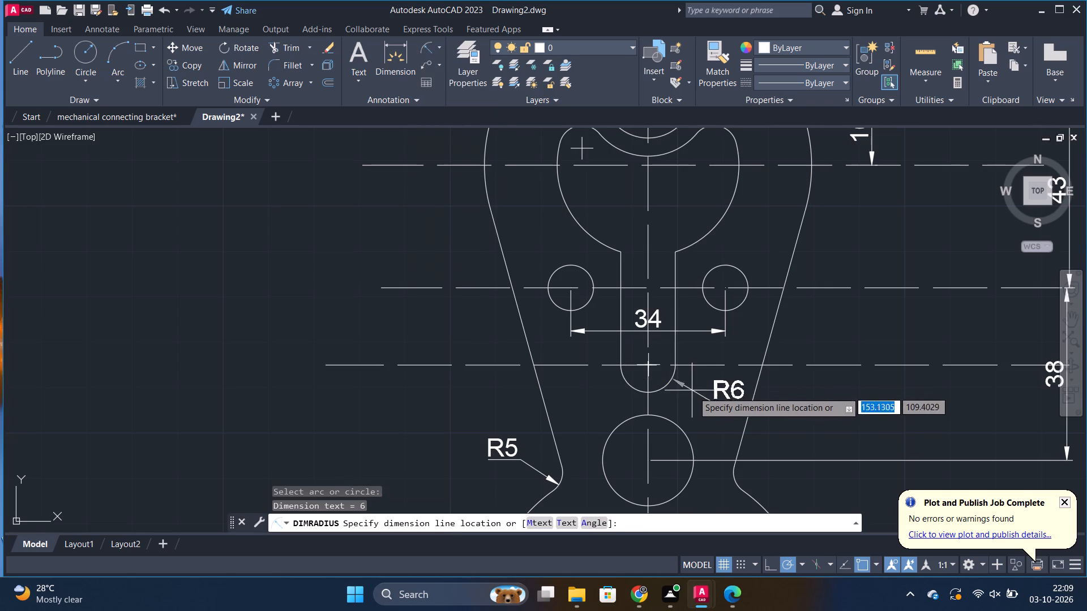
left_click(696, 394)
Add a radius dimension to the upper hole on the vertical centreline, with the text outside the head's upper-right outline.
scroll(718, 318, "down", 2)
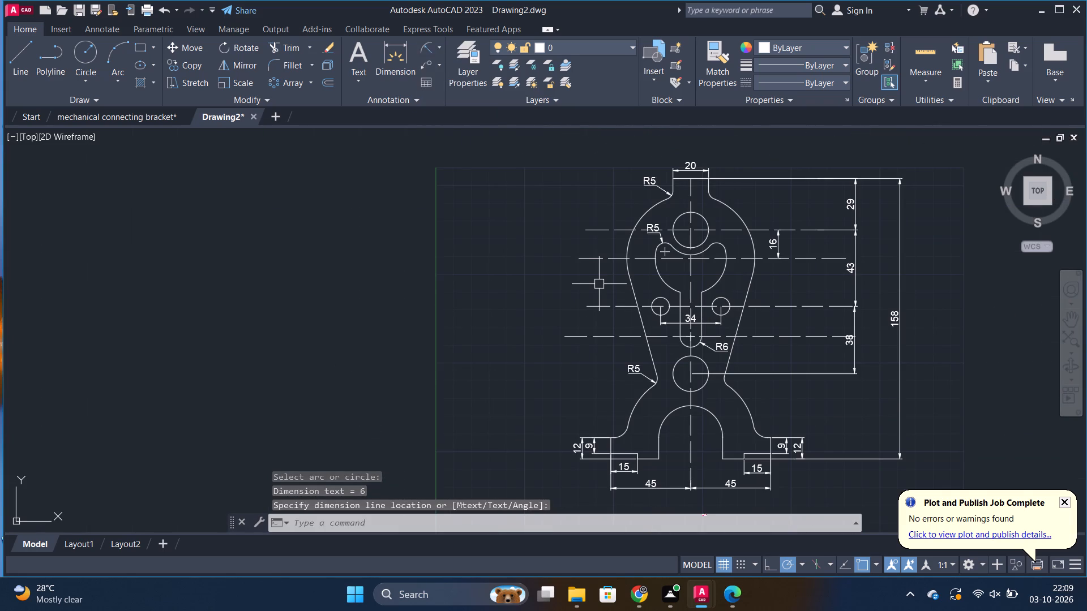
left_click(426, 46)
scroll(772, 222, "up", 2)
left_click(601, 223)
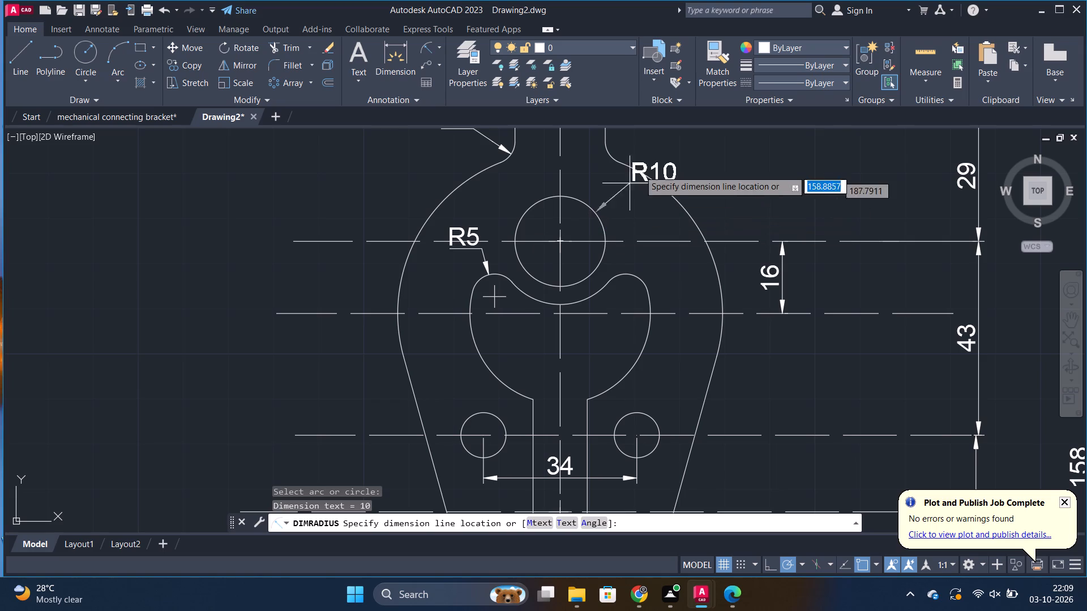
left_click(678, 157)
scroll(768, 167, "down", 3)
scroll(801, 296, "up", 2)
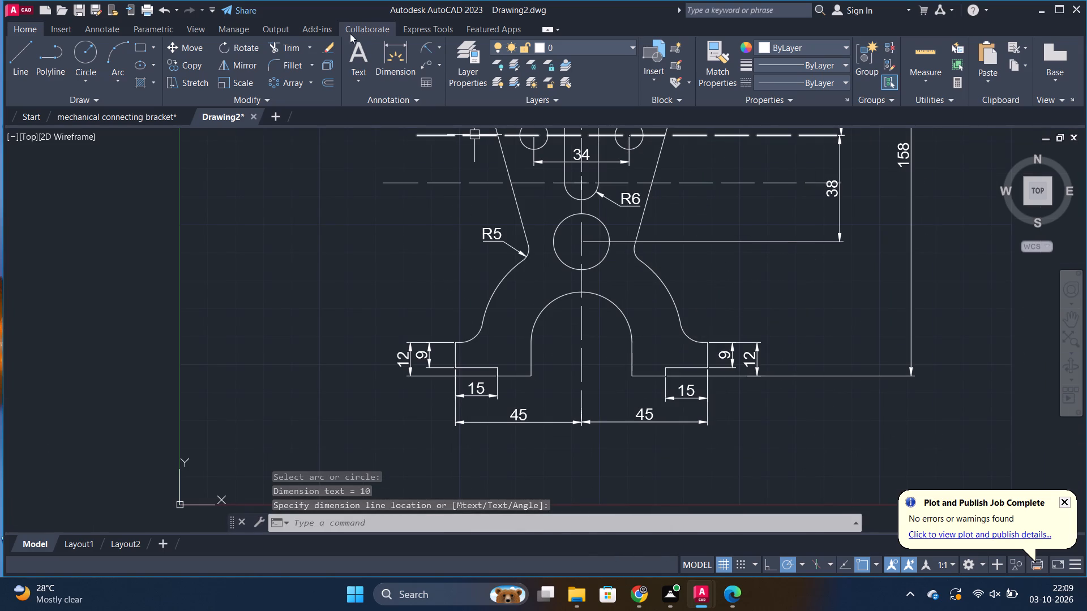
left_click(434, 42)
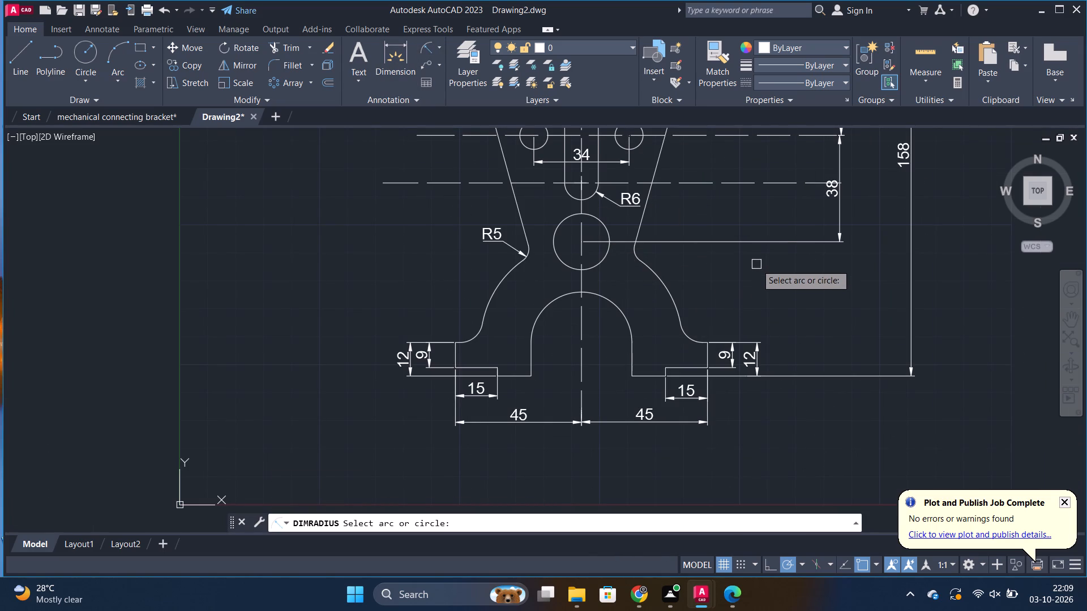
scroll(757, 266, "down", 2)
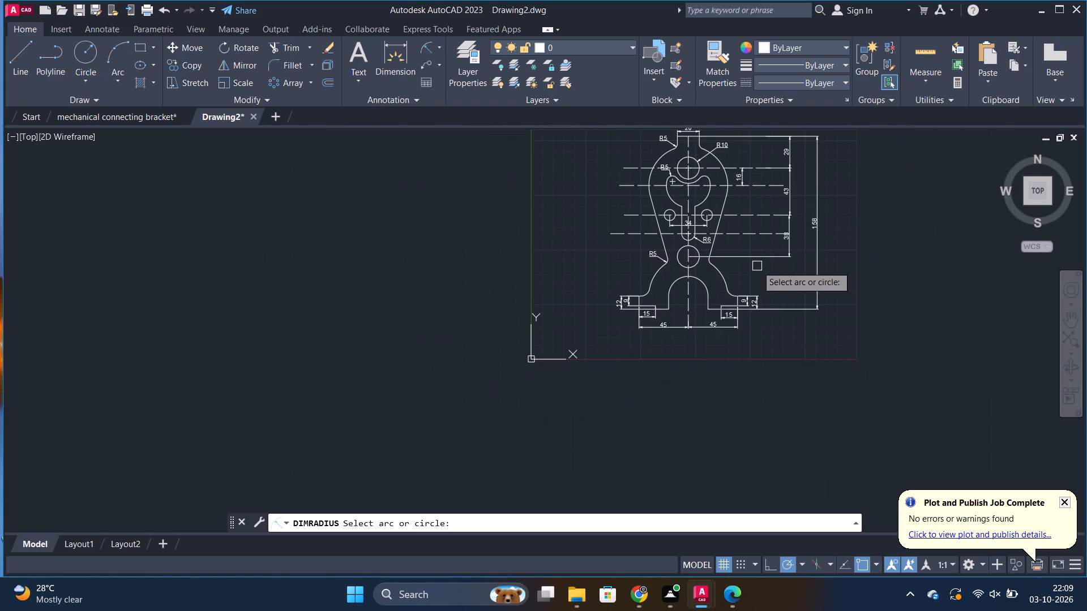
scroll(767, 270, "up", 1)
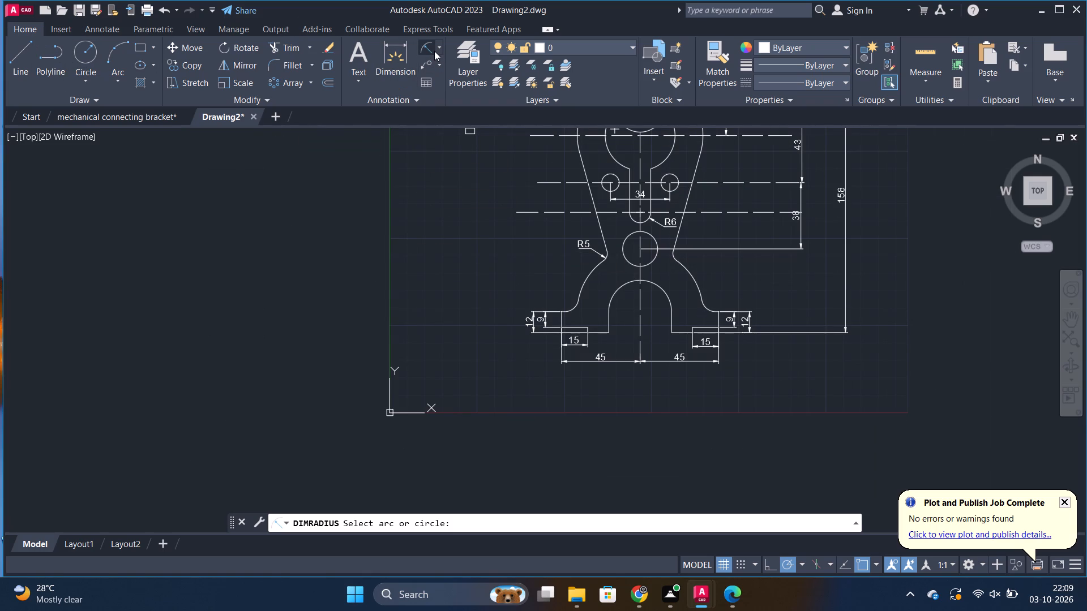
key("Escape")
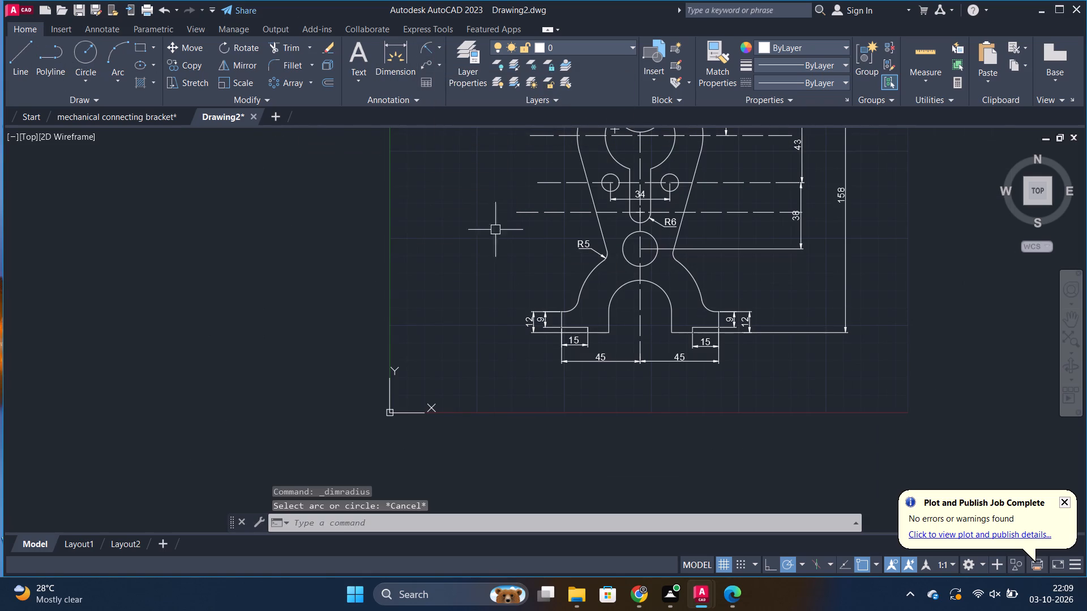
Change the linetype of the vertical dimension reaching the lower central hole to ACAD_ISO02W100.
left_click(727, 247)
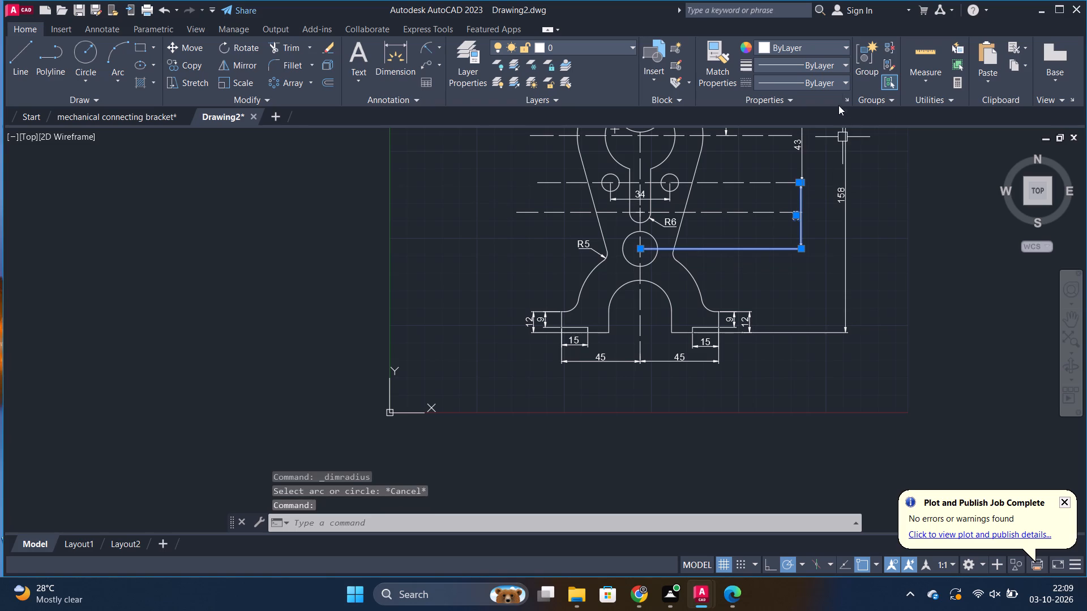
left_click(825, 78)
left_click(807, 132)
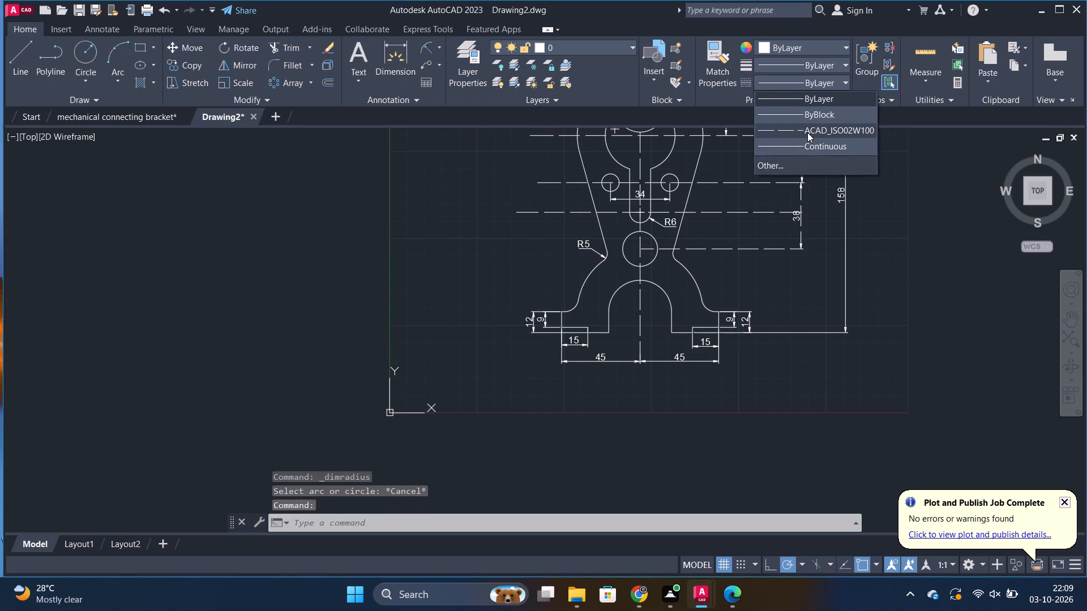
key("Escape")
Trim both ends of the dashed horizontal centreline through the slot's bottom end back to the tapered sides.
scroll(807, 247, "up", 1)
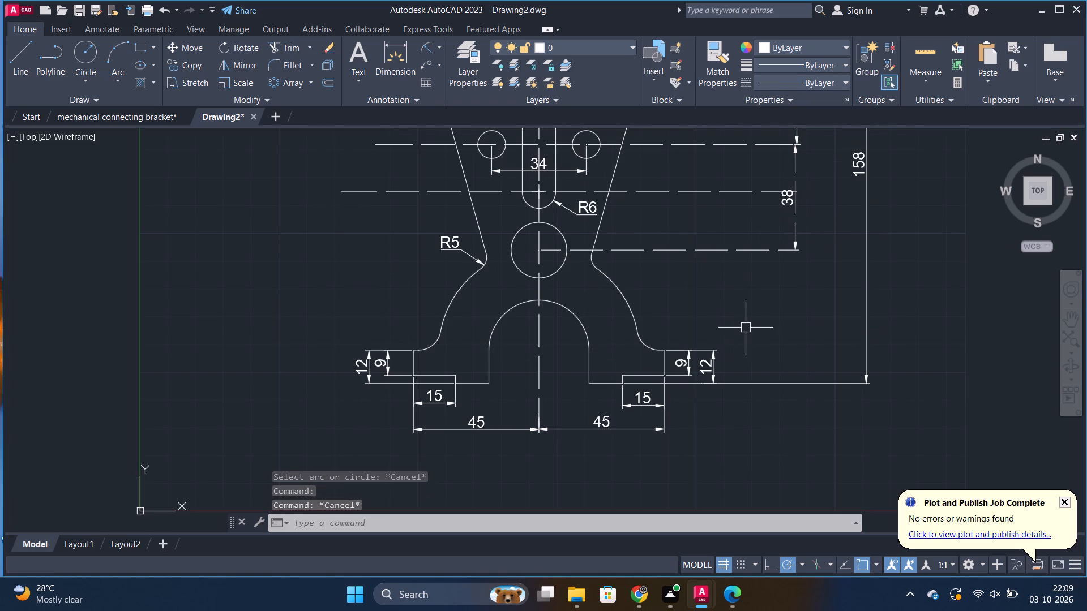
type("TR")
key("Return")
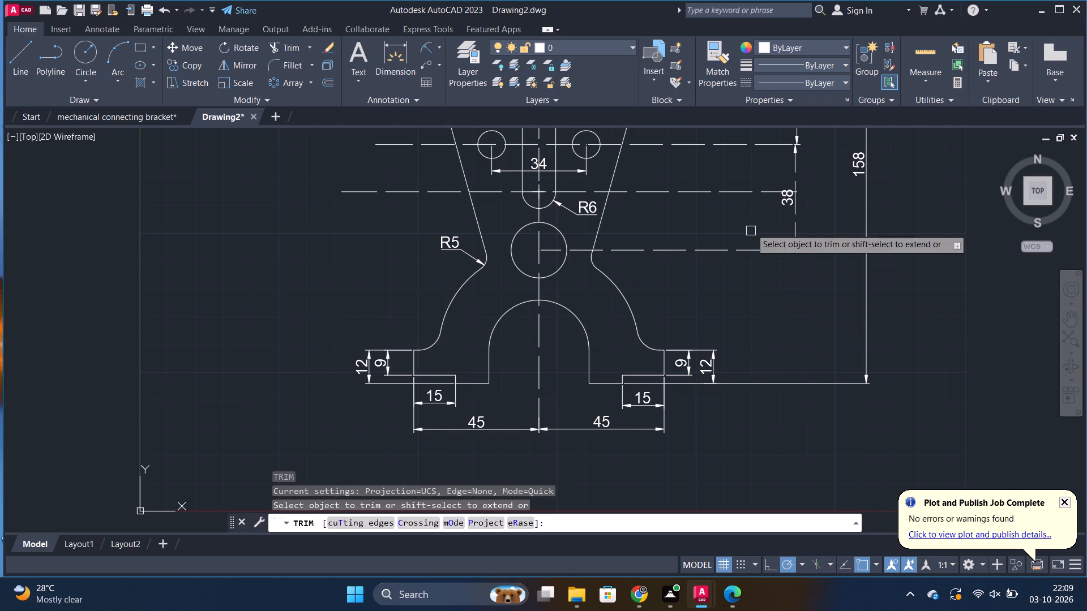
left_click_drag(714, 193, 719, 193)
left_click(417, 190)
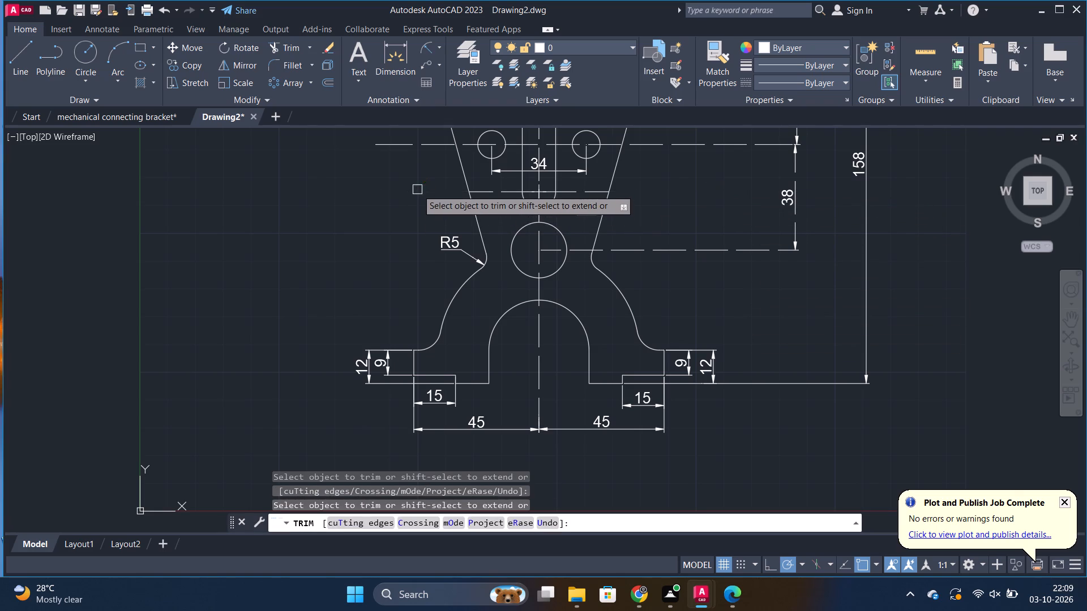
key("Escape")
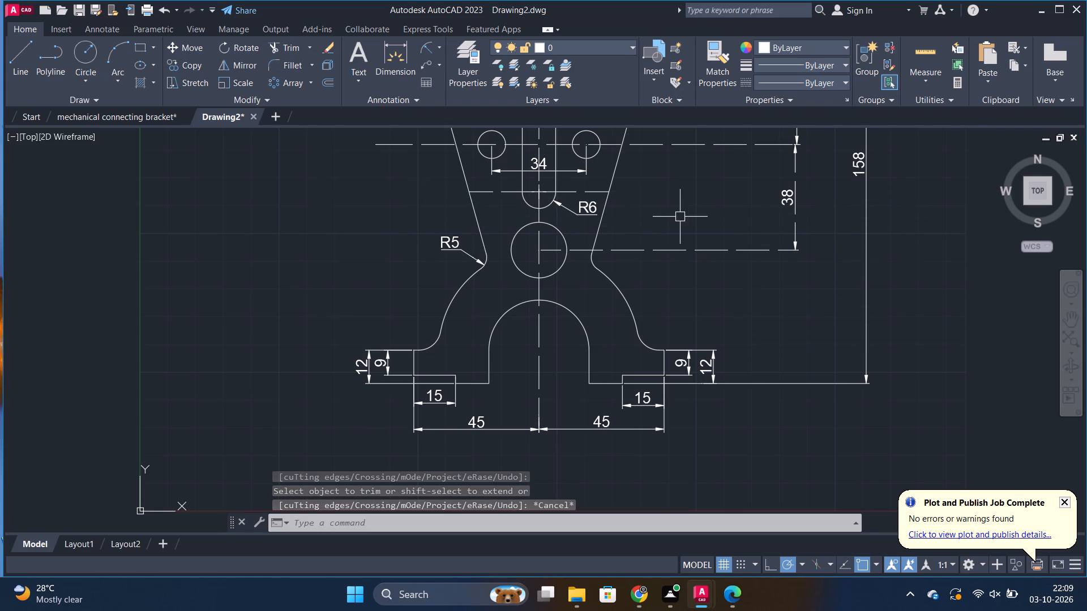
Add a radius dimension to the large left arc of the crescent cutout, with the text inside the cutout.
middle_click_drag(692, 212, 705, 278)
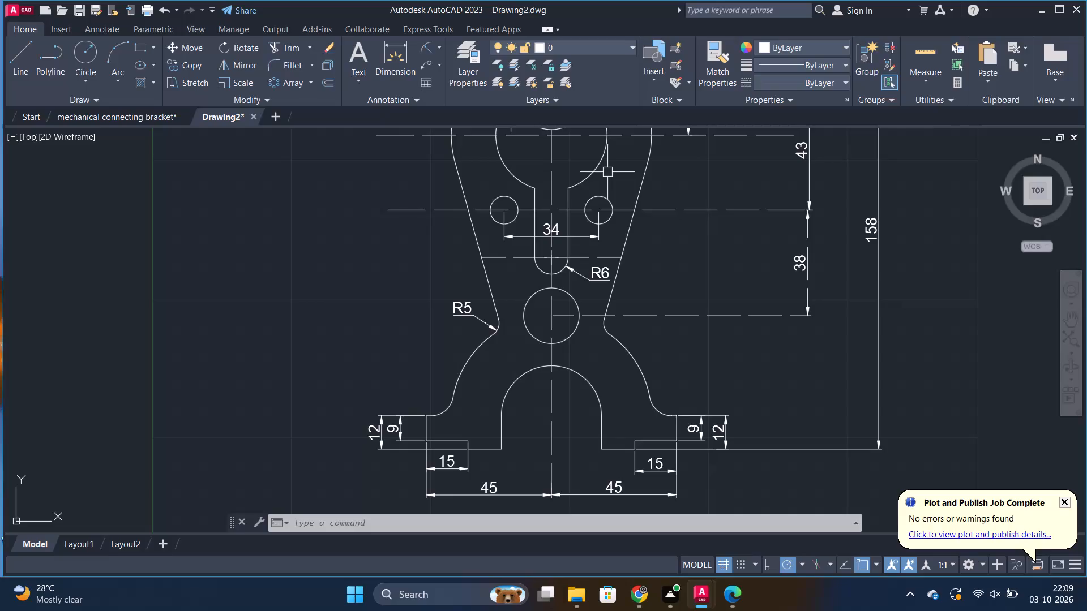
left_click(421, 49)
middle_click_drag(711, 251, 703, 300)
scroll(472, 182, "up", 3)
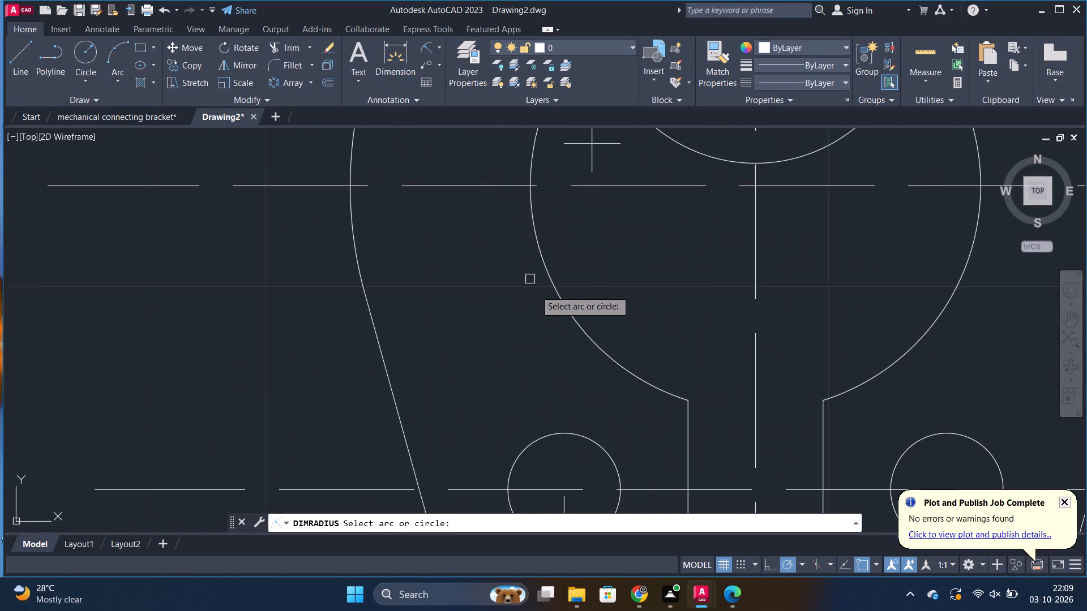
left_click(567, 304)
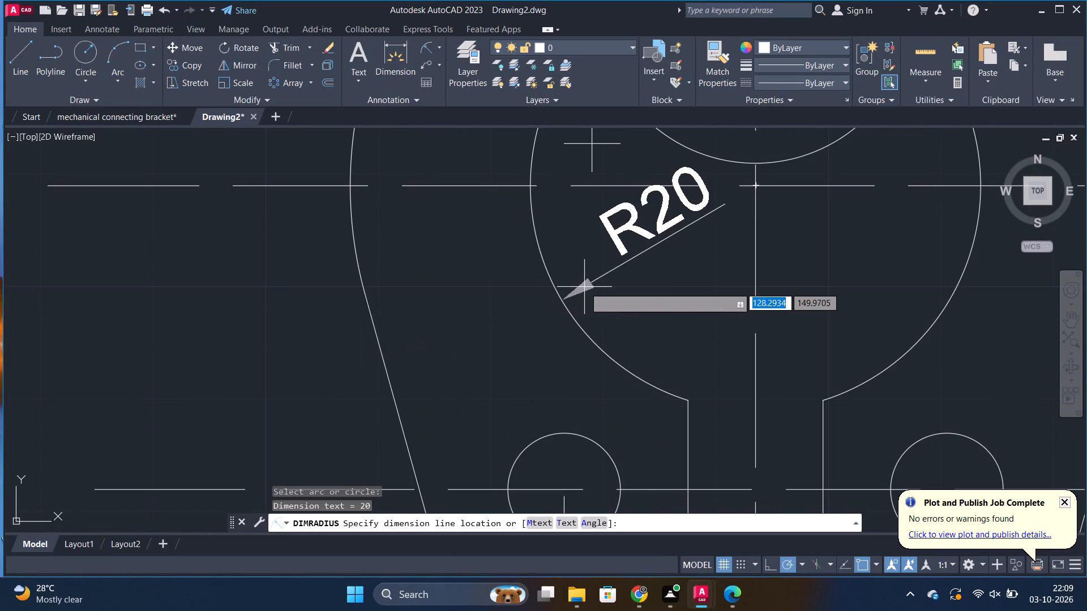
left_click(584, 287)
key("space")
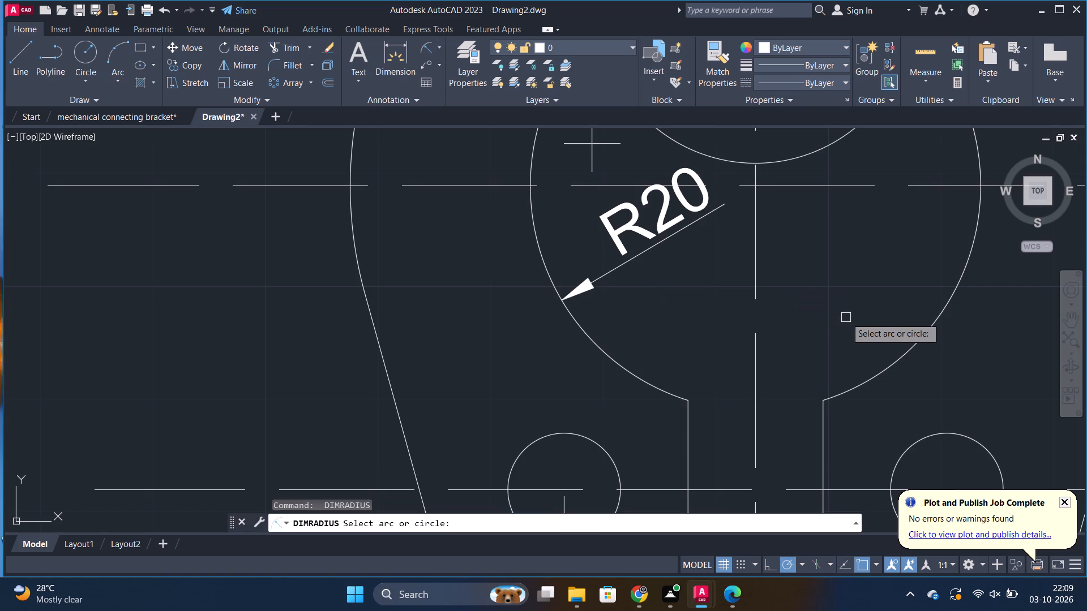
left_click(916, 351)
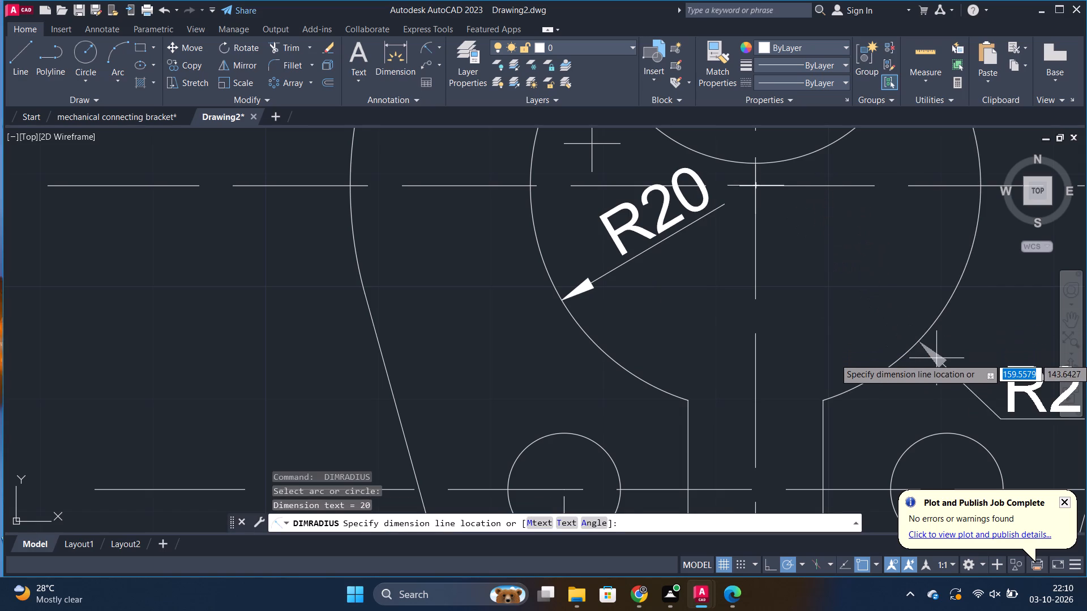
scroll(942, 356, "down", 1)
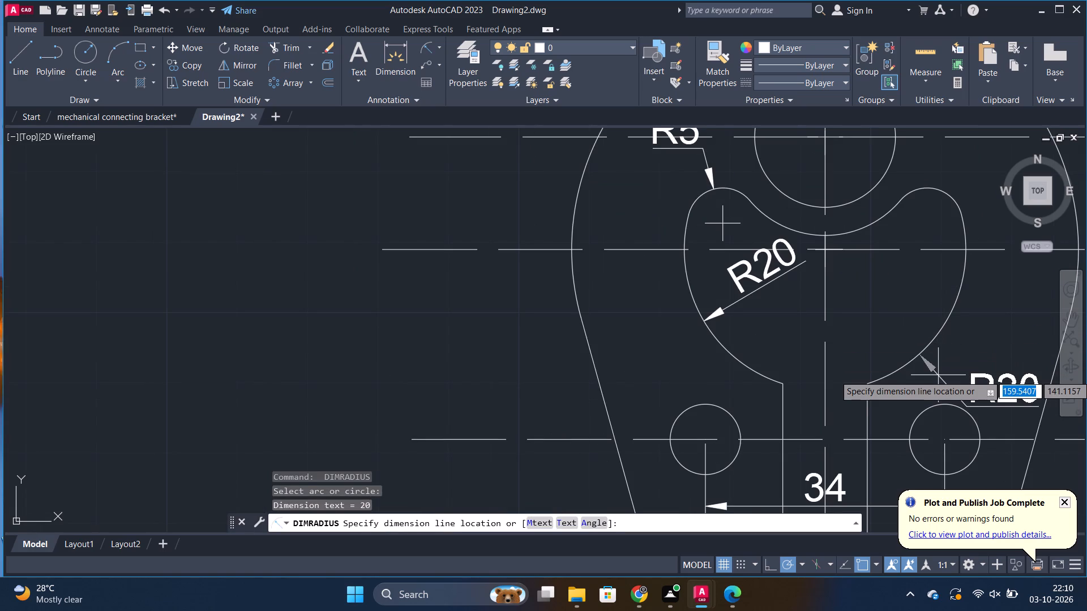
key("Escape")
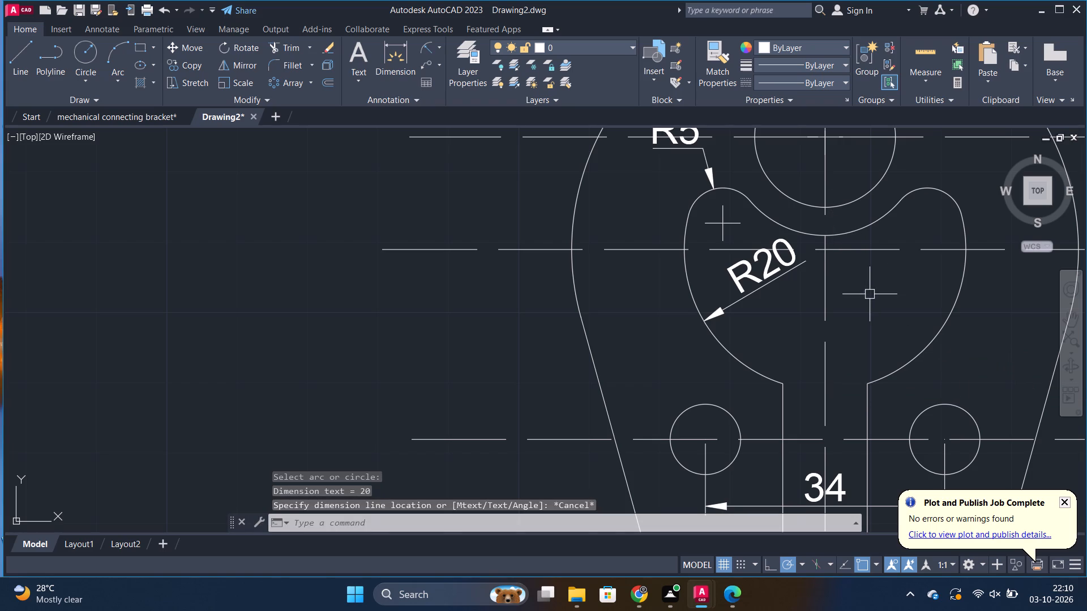
Add a radius dimension to the concave upper arc of the crescent cutout, with the text on the arc's centre side.
middle_click_drag(866, 295, 647, 371)
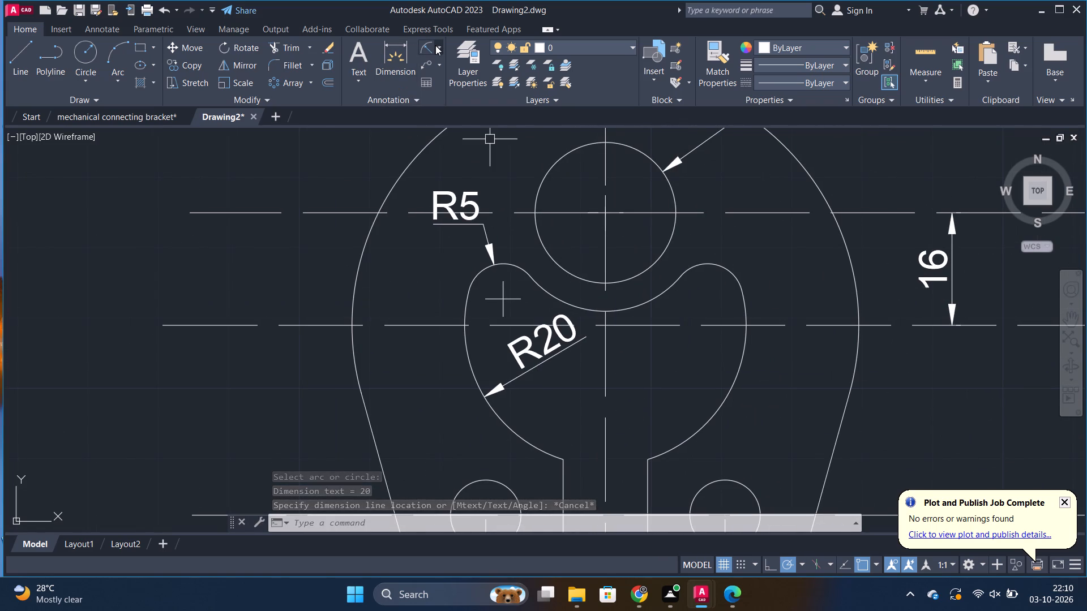
left_click(435, 45)
left_click(427, 45)
scroll(634, 251, "up", 1)
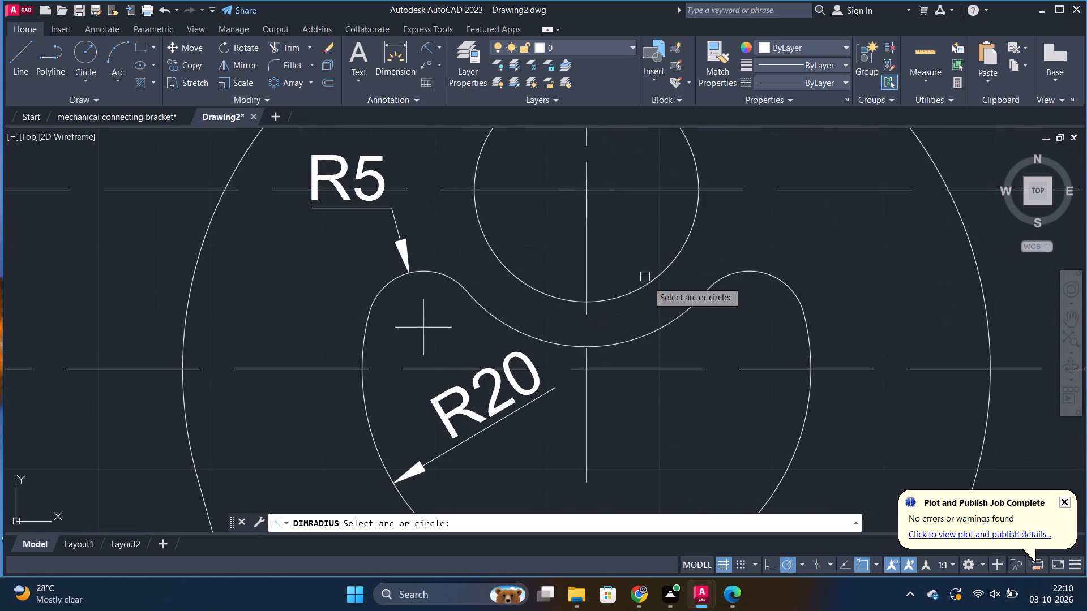
left_click(666, 330)
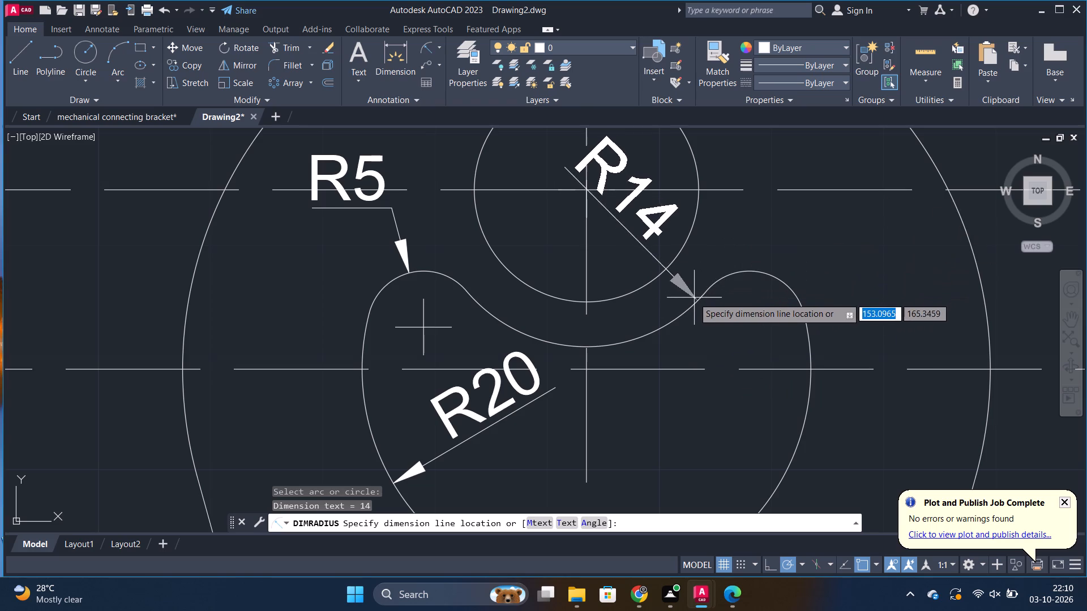
left_click(678, 300)
scroll(683, 299, "down", 3)
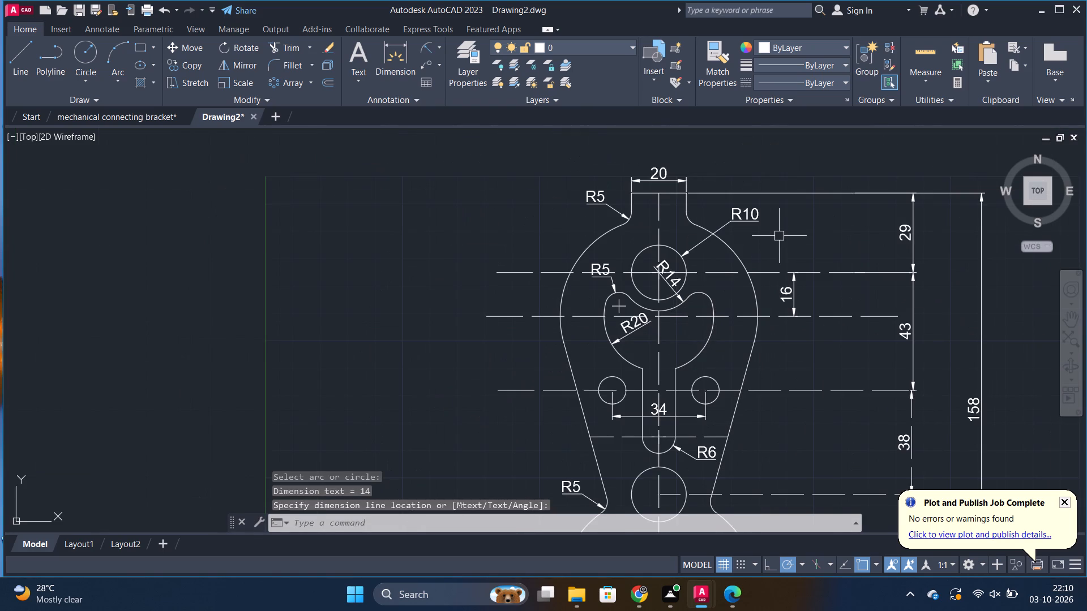
Add a radius dimension to the left side of the head's large outer arc, with the text outside the part.
scroll(779, 236, "down", 1)
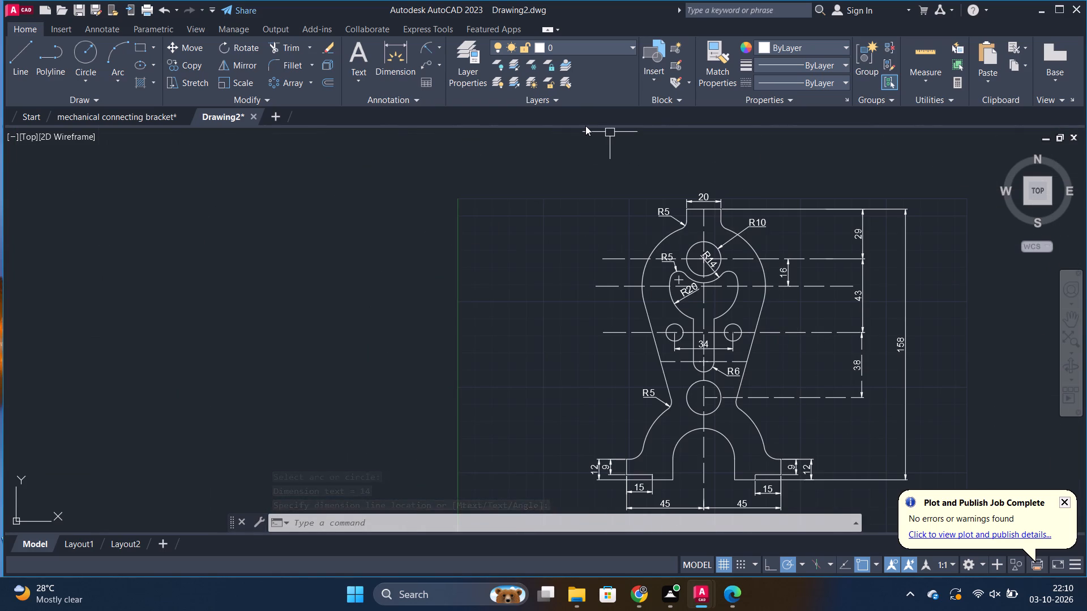
scroll(596, 171, "up", 2)
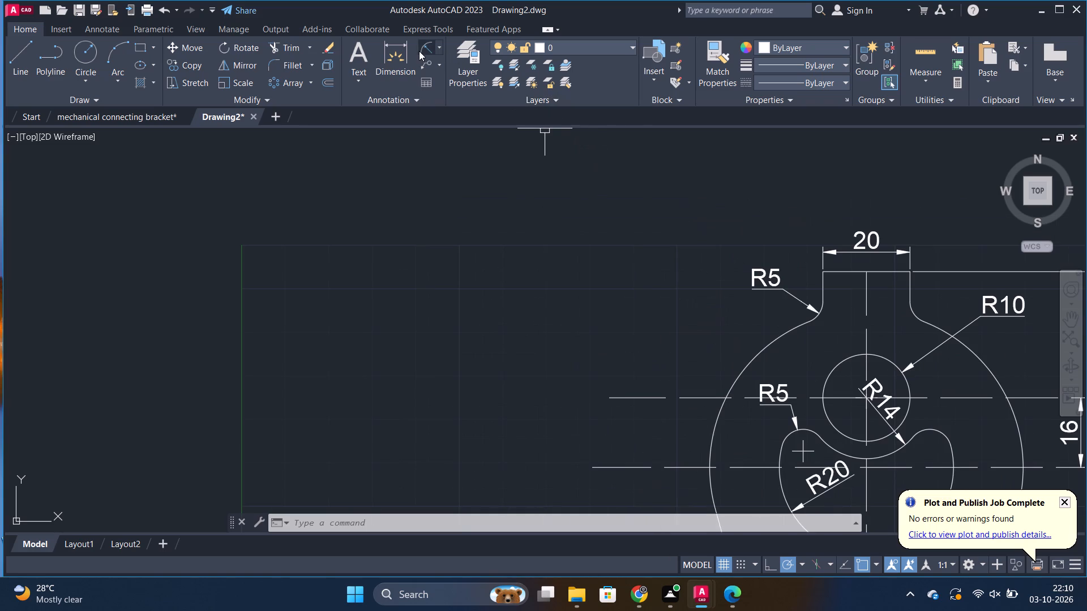
left_click(422, 43)
scroll(555, 266, "down", 3)
scroll(598, 315, "up", 3)
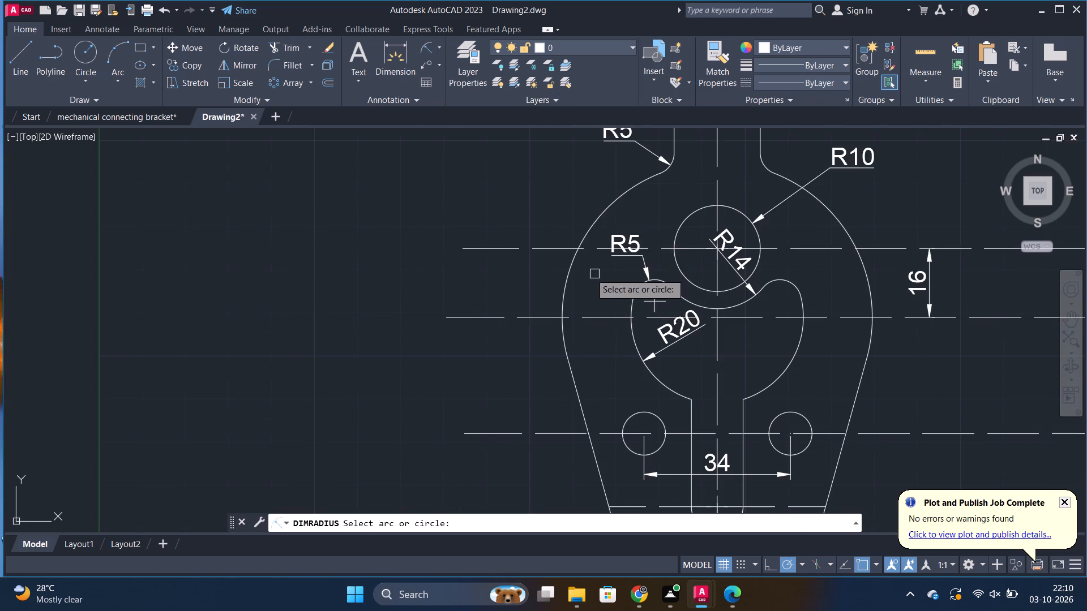
left_click(592, 221)
left_click(529, 199)
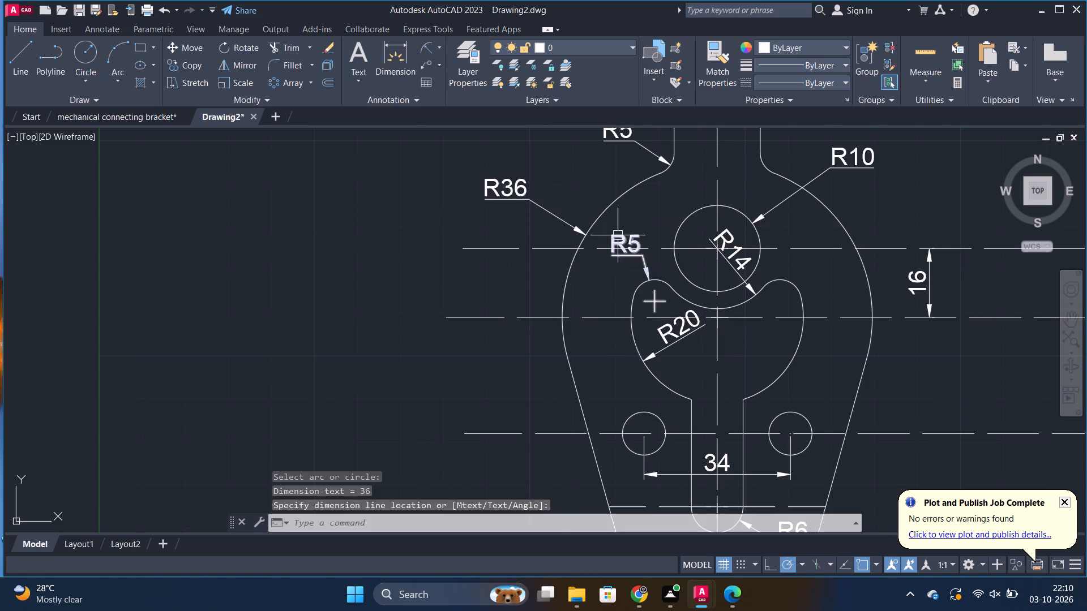
Add a vertical linear dimension between the slot-end centreline and the small holes' centreline, placed just outside the part's right tapered side.
scroll(541, 256, "down", 2)
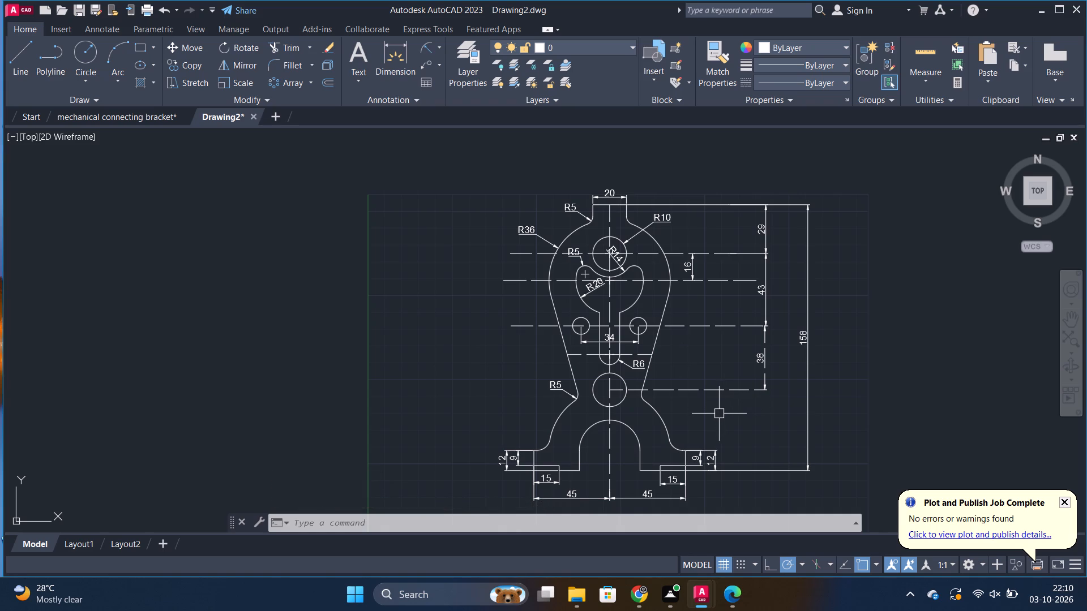
middle_click_drag(719, 424, 723, 393)
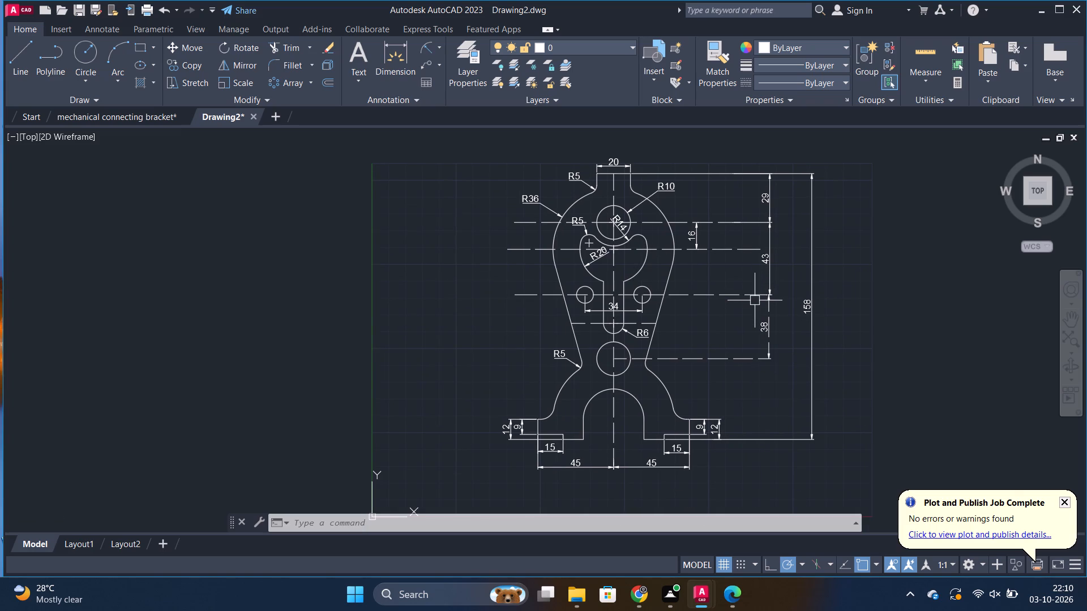
scroll(720, 298, "up", 1)
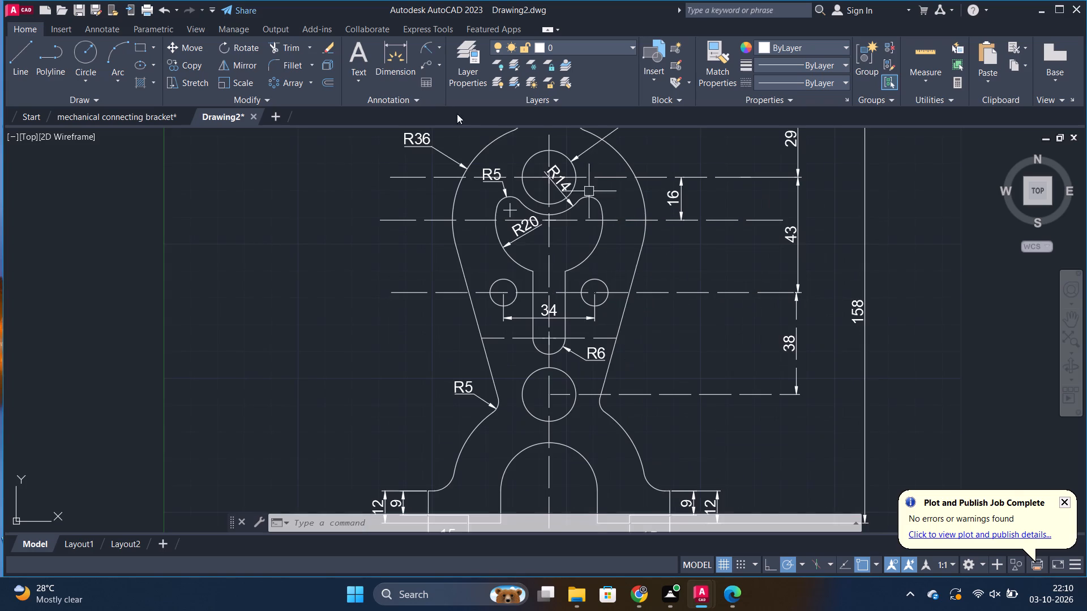
left_click(440, 46)
left_click(454, 68)
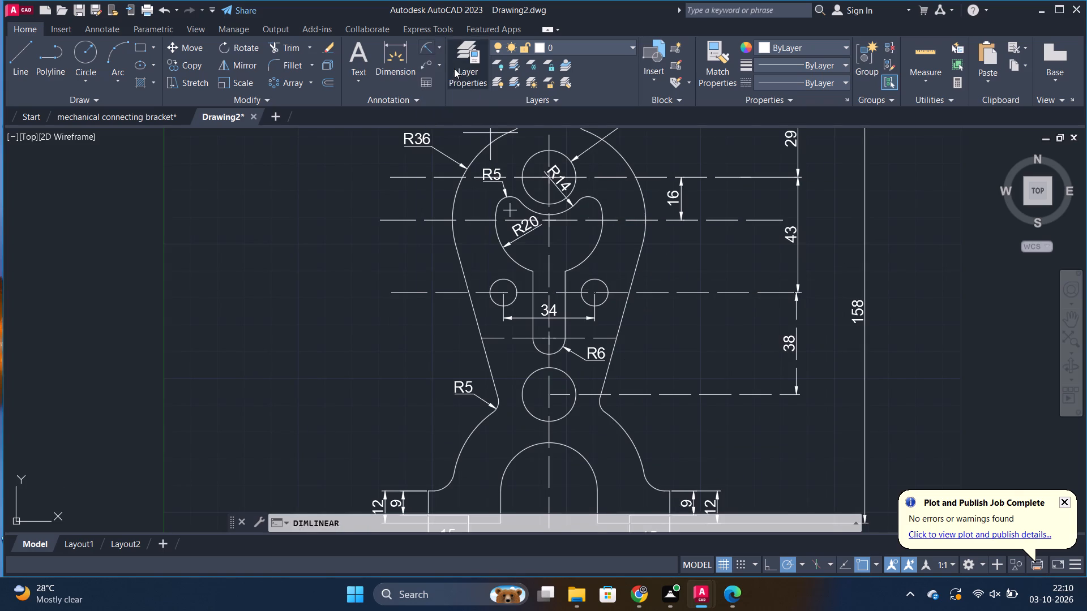
left_click(611, 338)
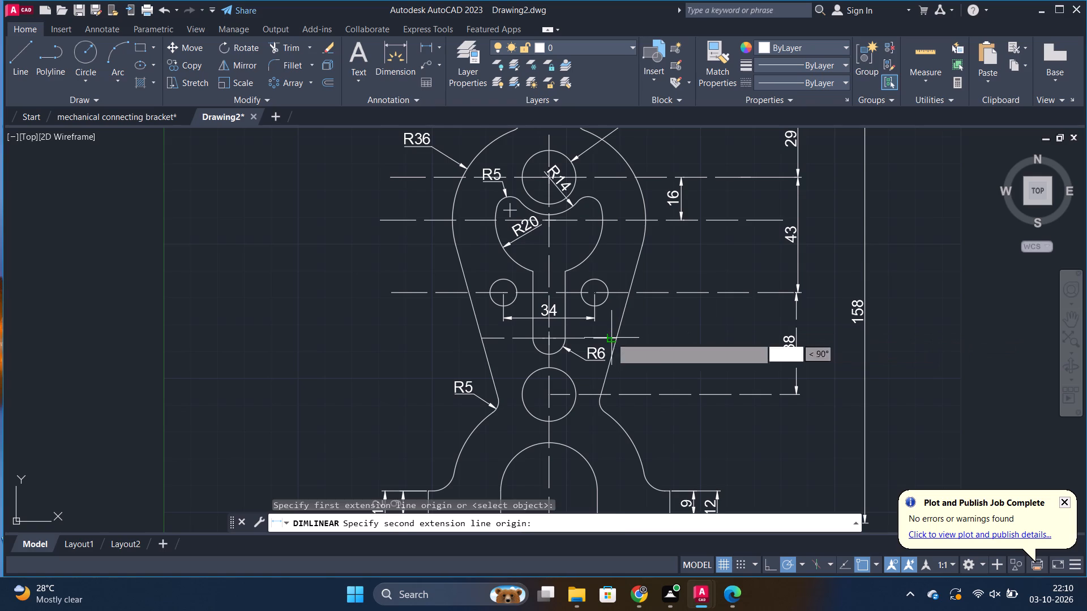
left_click(694, 290)
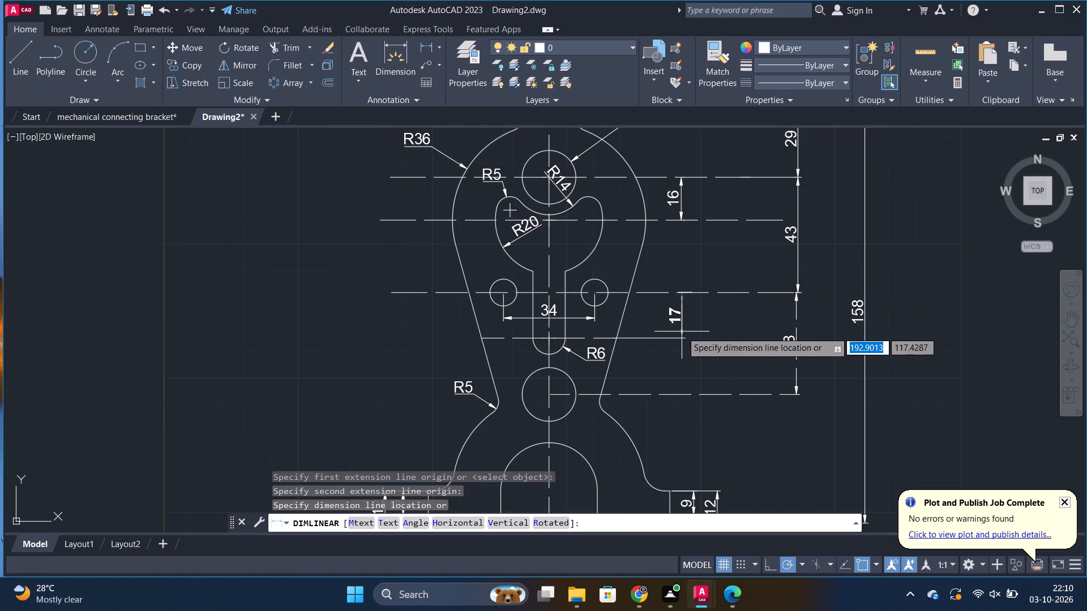
left_click(682, 332)
Add a radius dimension to the left small hole, with the text above and to the left of the hole.
scroll(752, 319, "down", 2)
scroll(757, 337, "up", 2)
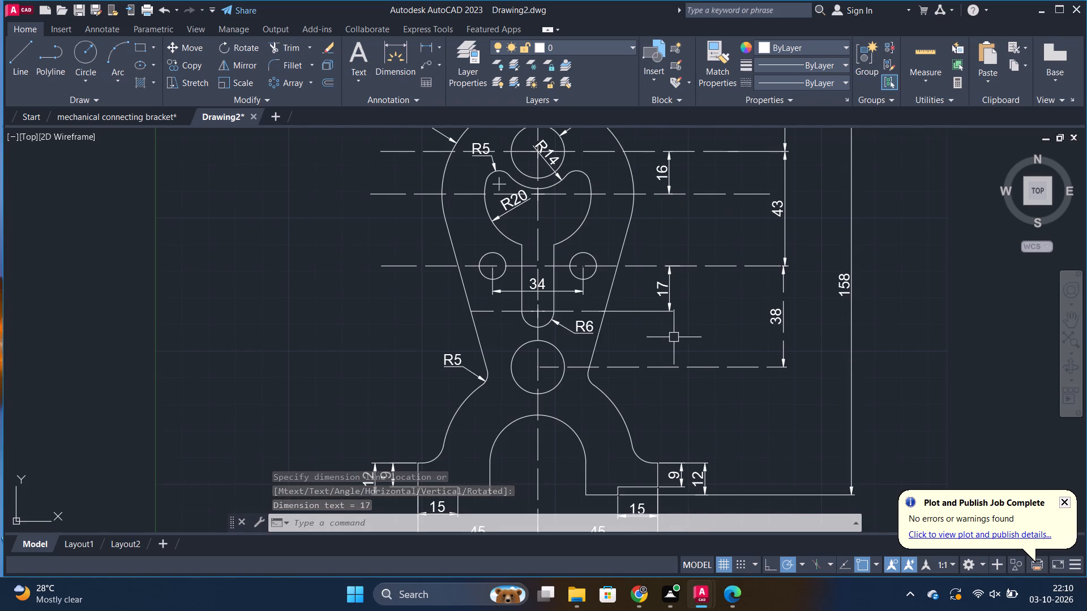
left_click(442, 46)
left_click(453, 193)
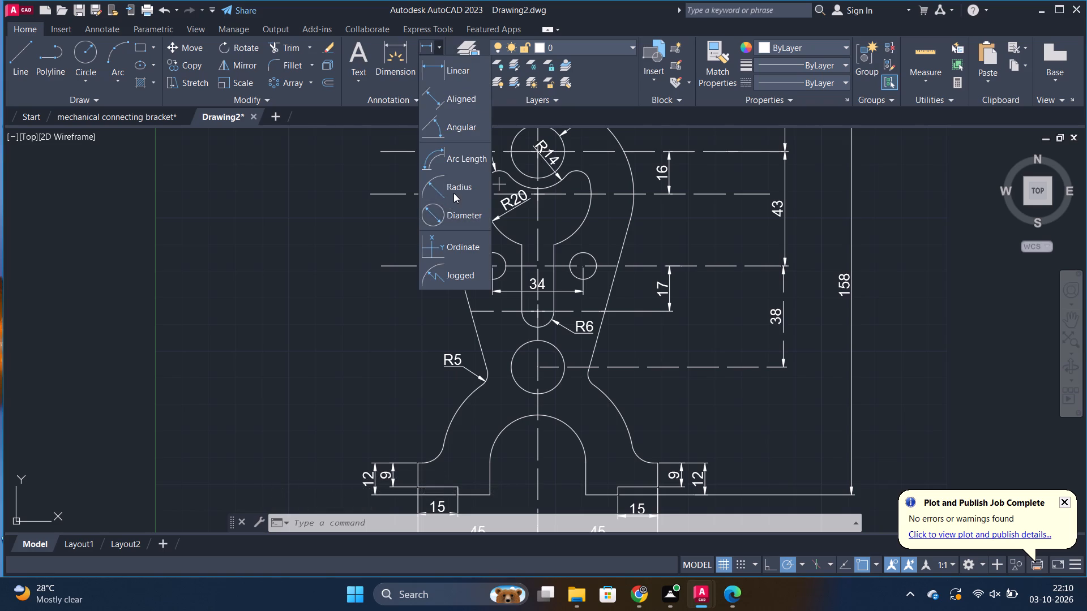
scroll(468, 231, "up", 2)
left_click(503, 289)
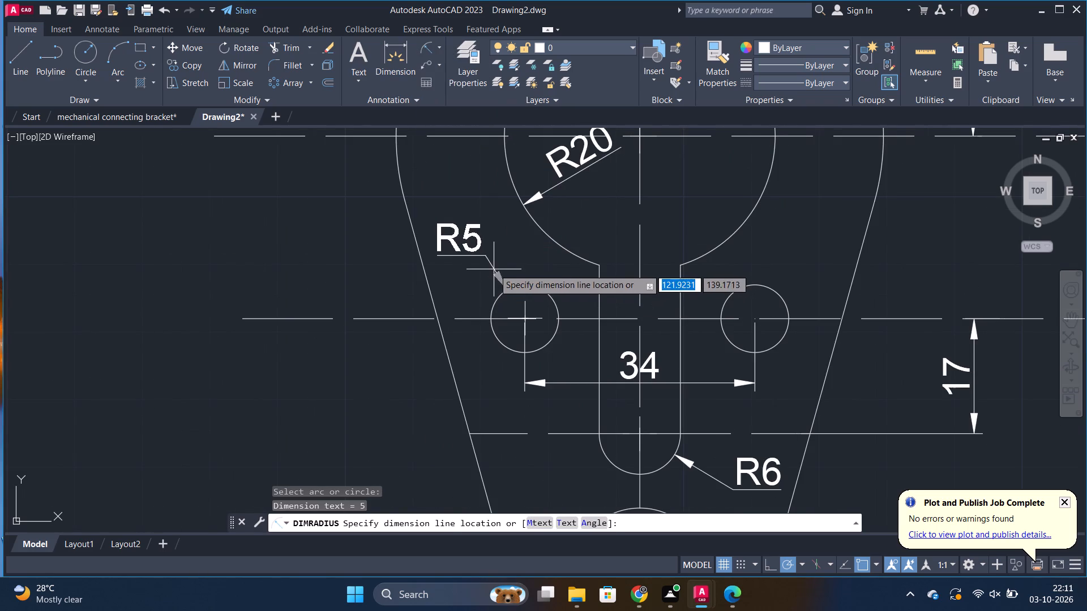
left_click(494, 269)
Add a radius dimension to the inner arch of the half-ring base, with the text inside the arch.
scroll(521, 268, "down", 4)
scroll(613, 308, "up", 1)
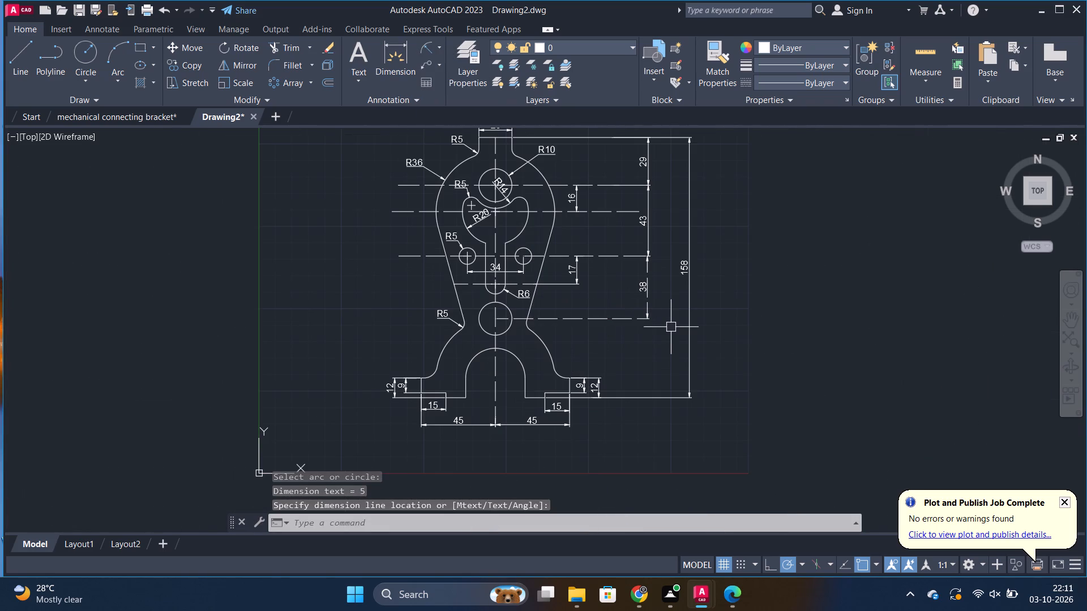
middle_click_drag(645, 353, 681, 373)
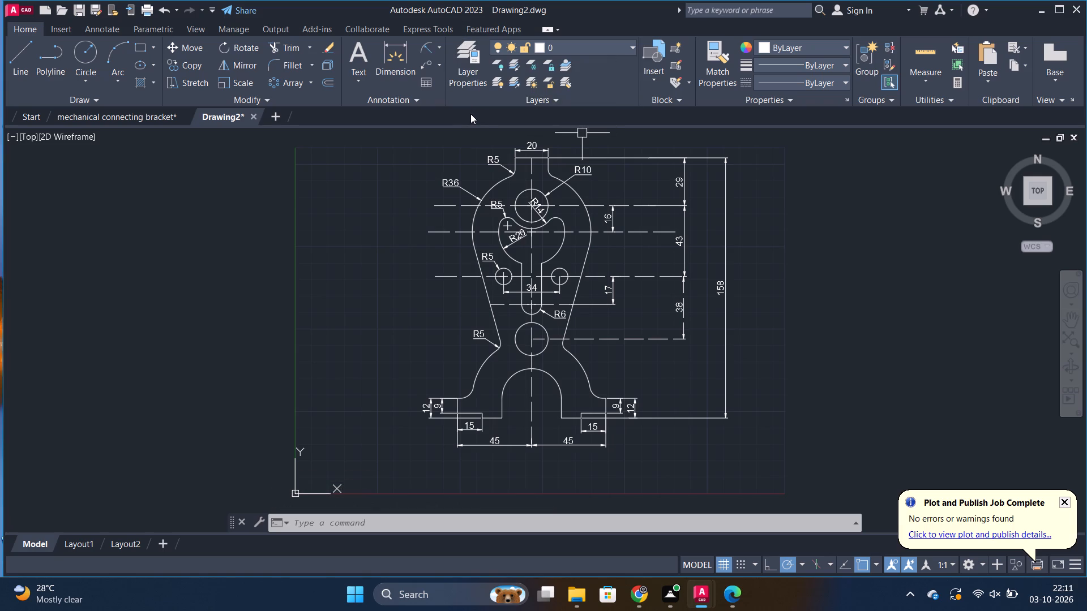
scroll(483, 122, "up", 2)
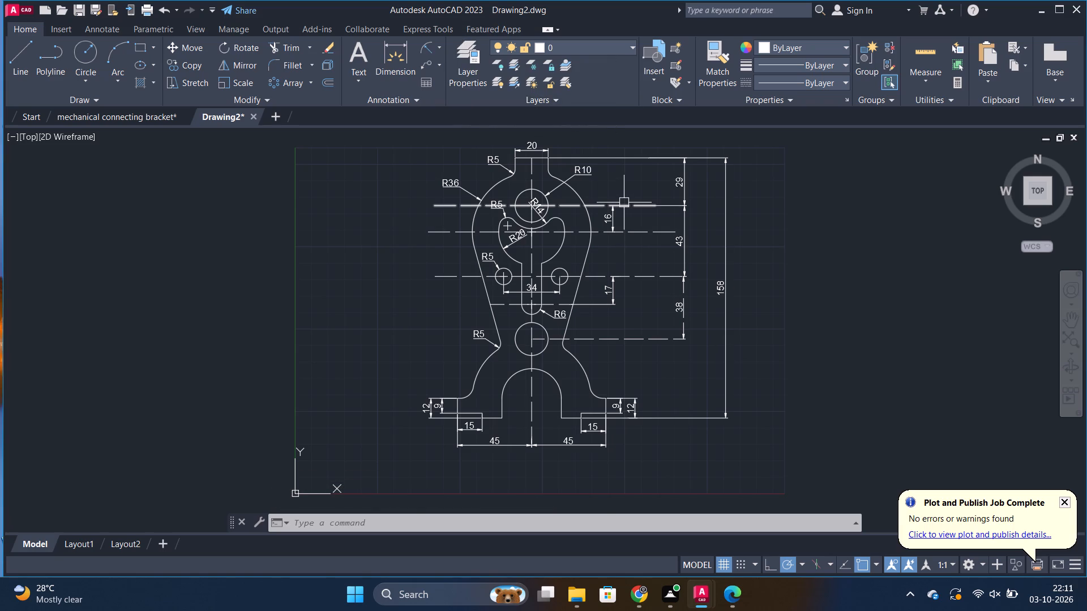
scroll(644, 218, "up", 1)
scroll(506, 373, "down", 1)
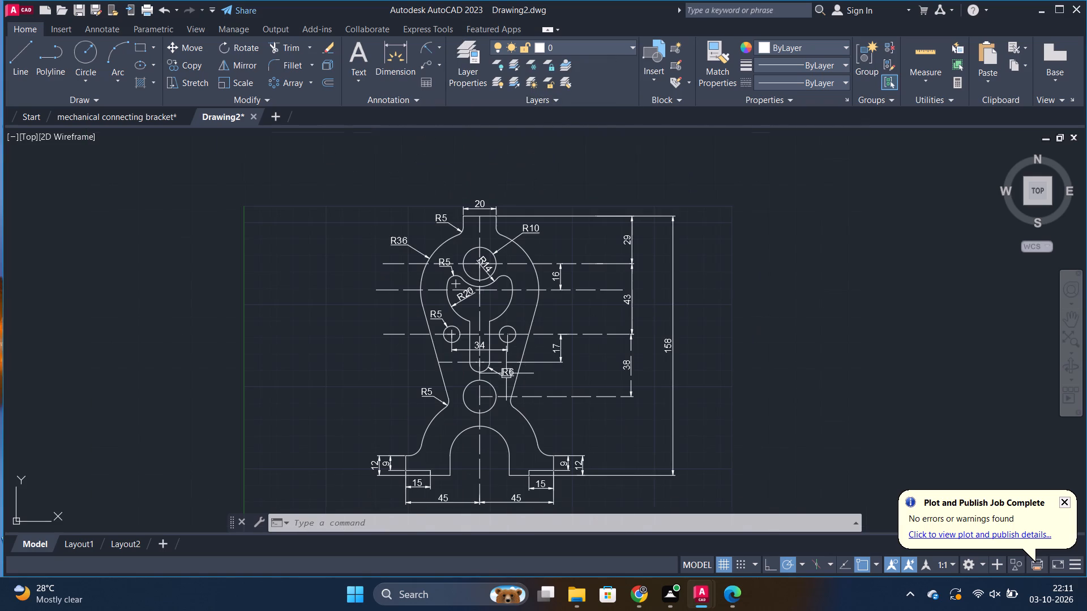
middle_click_drag(712, 307, 775, 192)
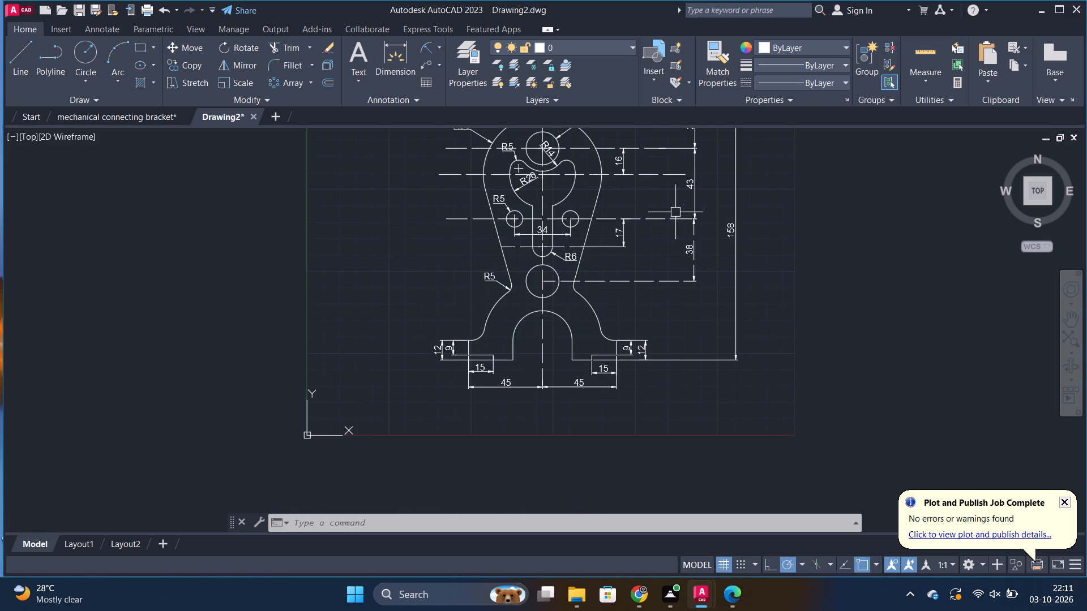
scroll(577, 198, "up", 1)
left_click(425, 44)
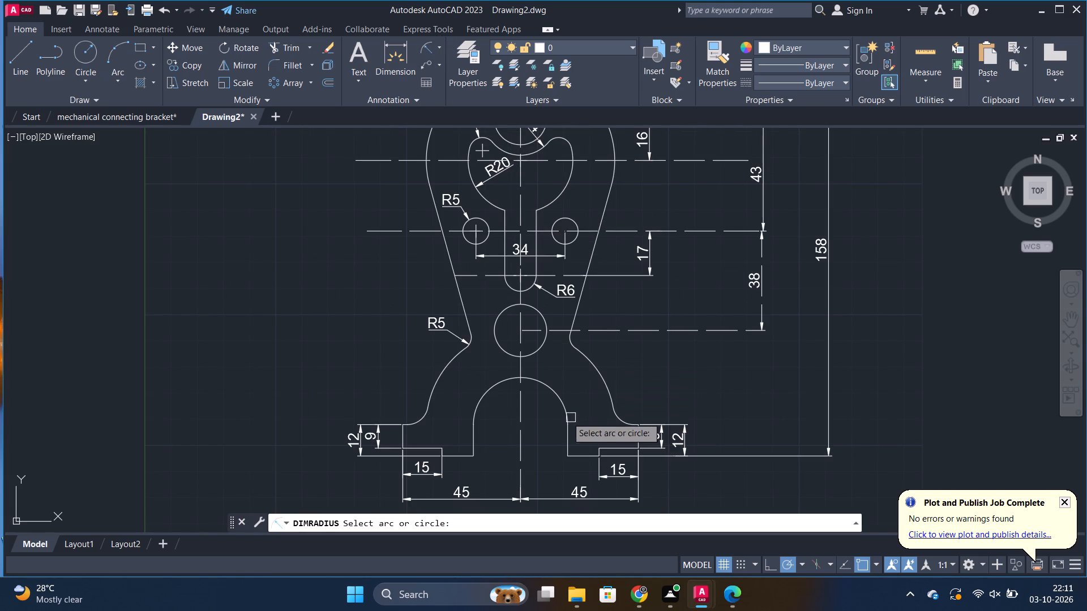
left_click(554, 403)
left_click(551, 410)
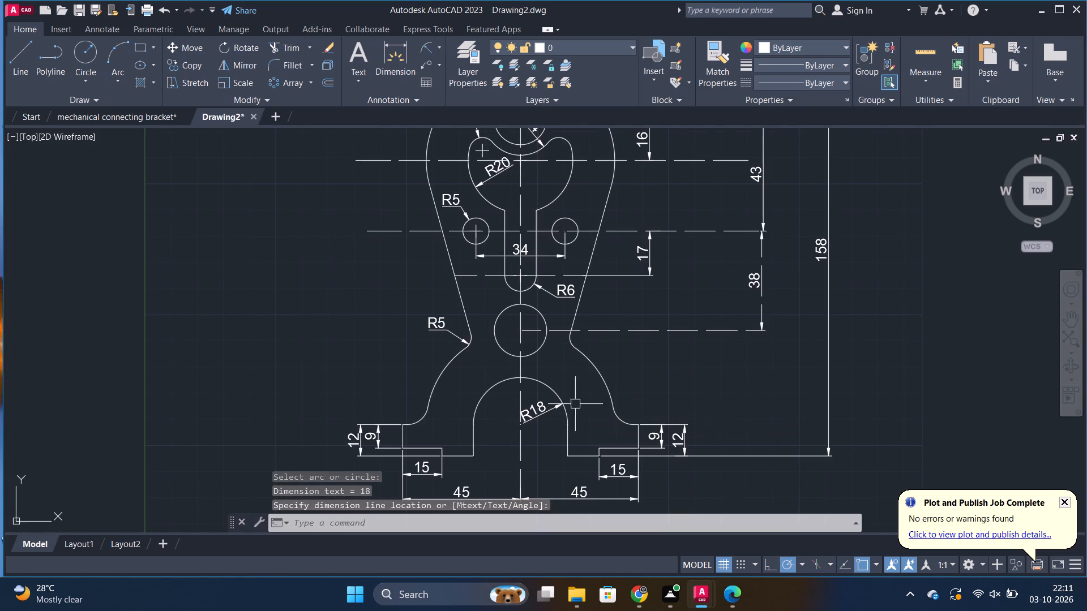
Add a radius dimension to the right outer arc of the half-ring base, with the text outside the part.
key("space")
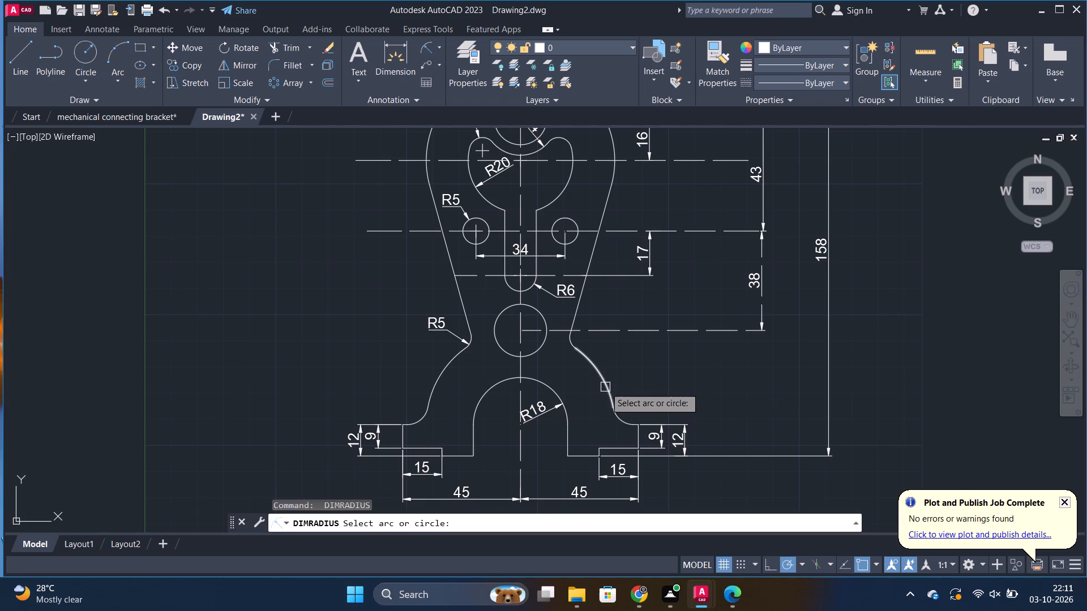
scroll(605, 386, "up", 1)
left_click(609, 382)
left_click(627, 377)
scroll(659, 373, "down", 1)
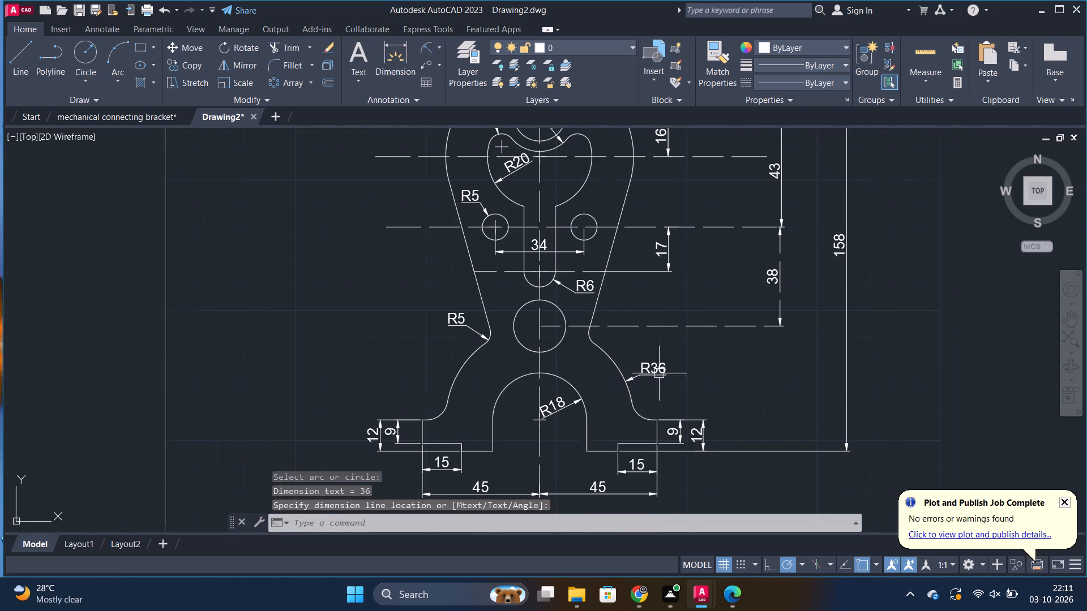
Add a radius dimension to the left fillet joining the base's outer arc to the foot, with the text outside the part.
key("space")
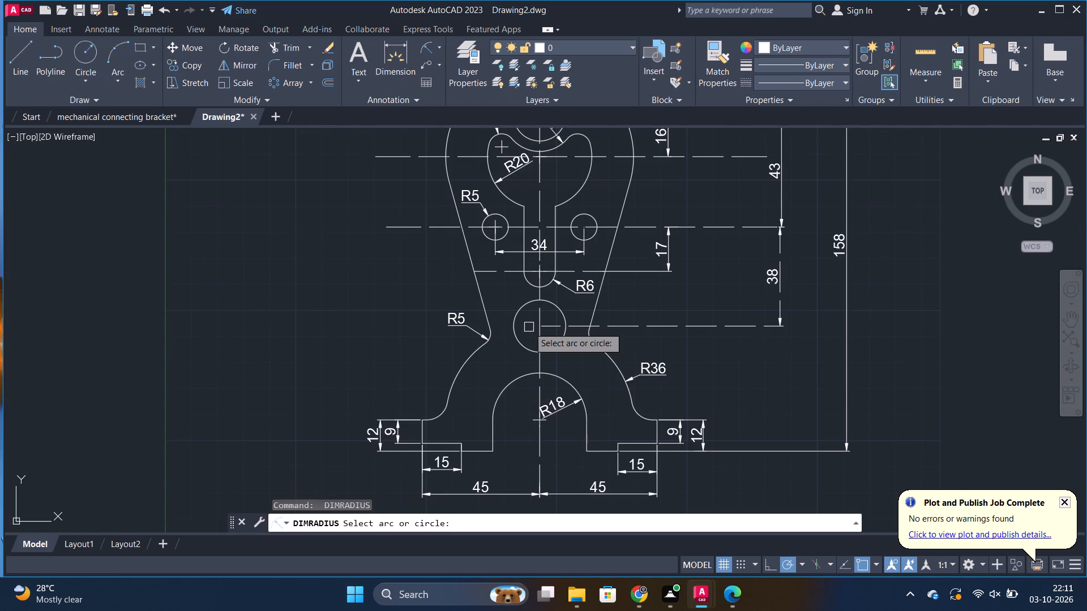
left_click(444, 414)
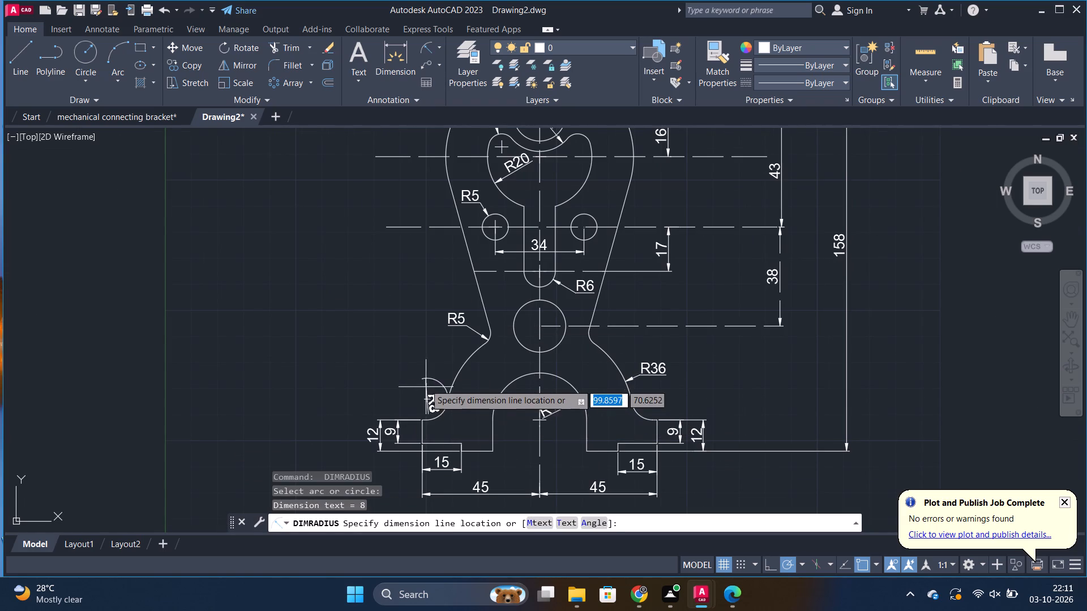
left_click(433, 407)
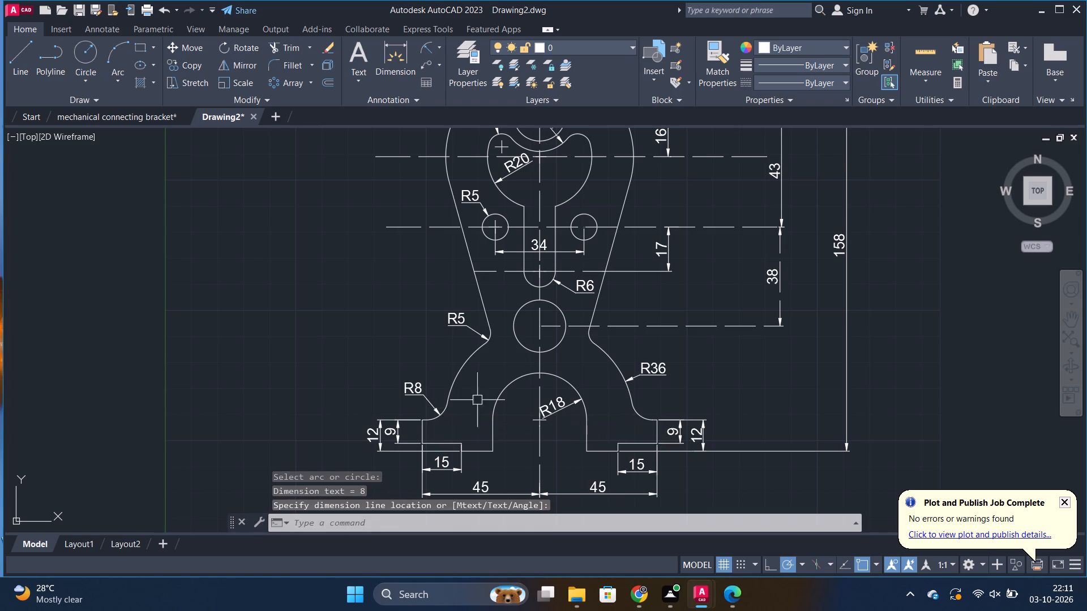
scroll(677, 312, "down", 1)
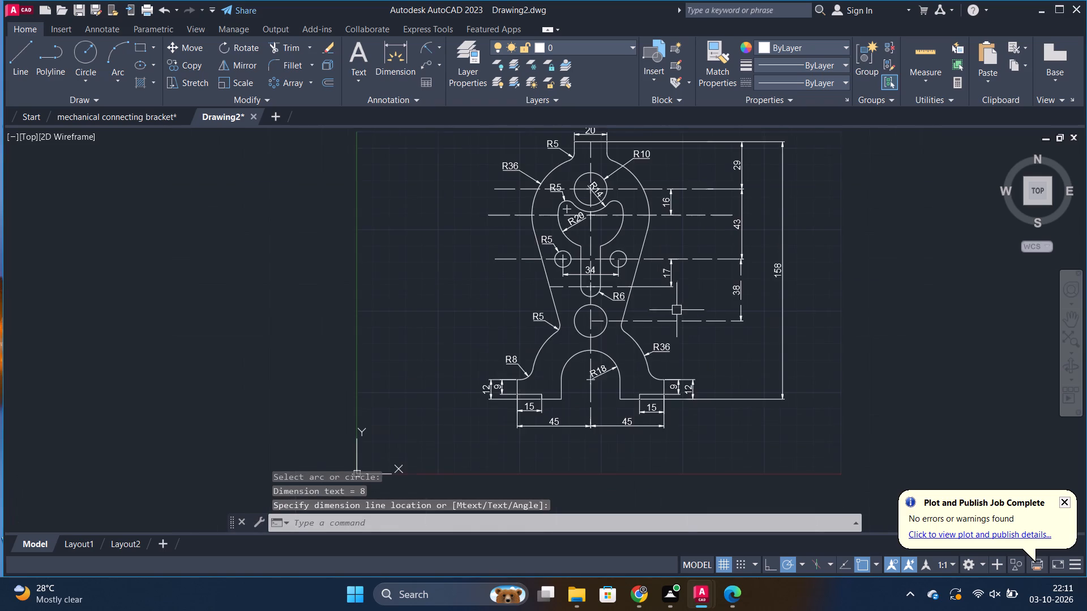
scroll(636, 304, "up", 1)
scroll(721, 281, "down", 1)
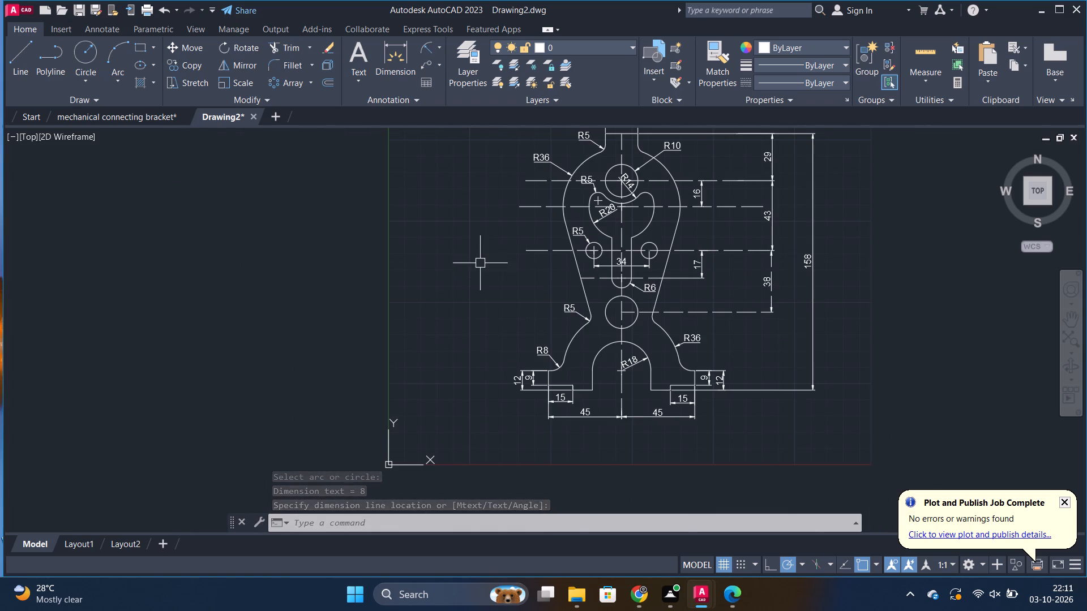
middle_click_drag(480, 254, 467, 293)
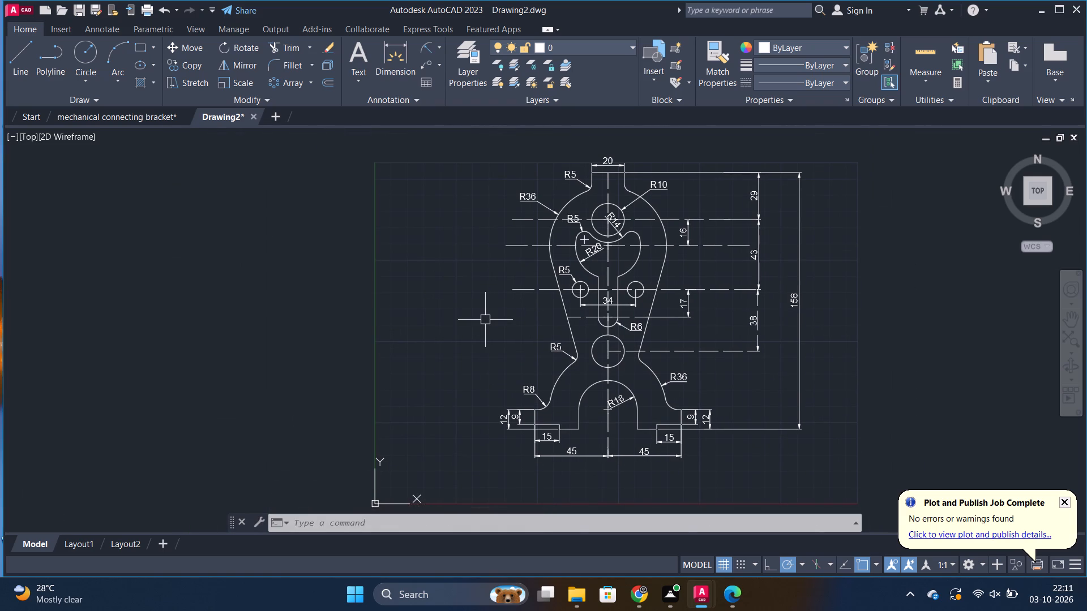
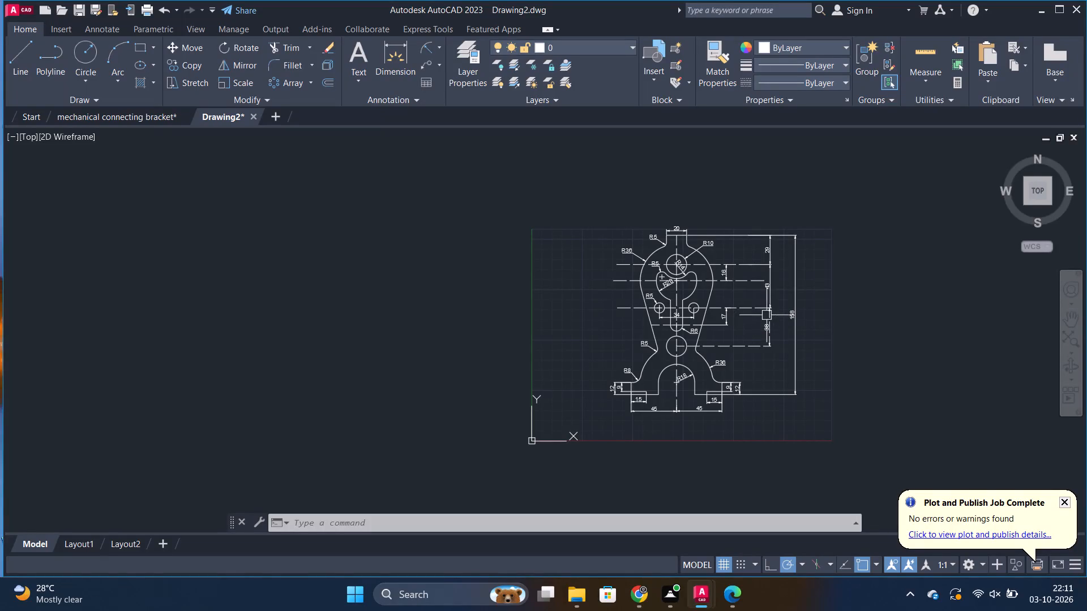
Move the entire dimensioned bracket drawing slightly down and to the left within the drawing limits.
scroll(718, 265, "up", 2)
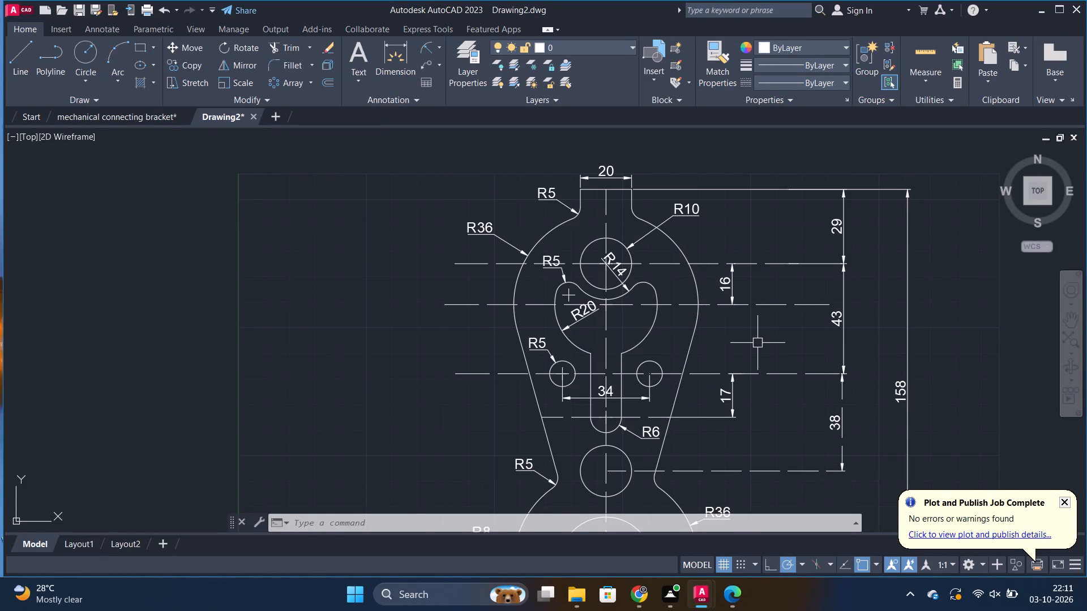
middle_click_drag(772, 412, 766, 411)
middle_click_drag(766, 411, 711, 270)
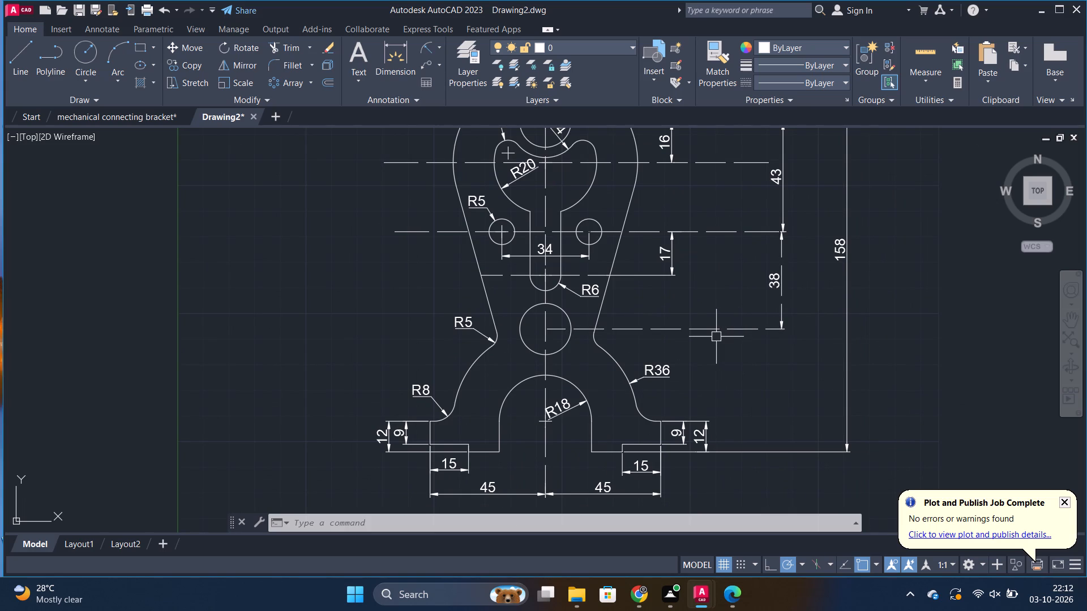
scroll(714, 330, "down", 2)
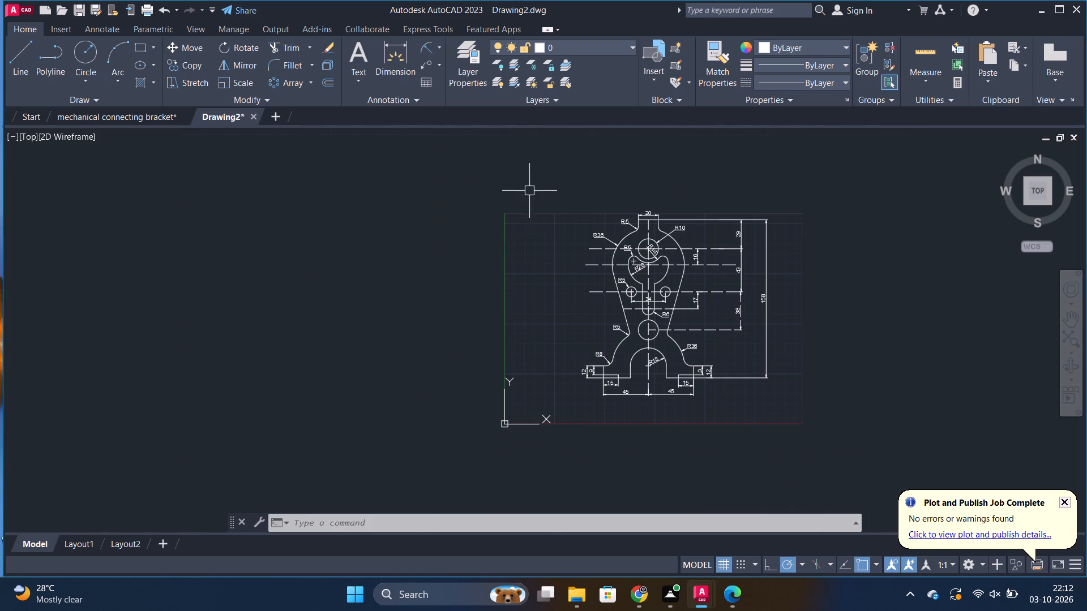
left_click(529, 188)
left_click(844, 441)
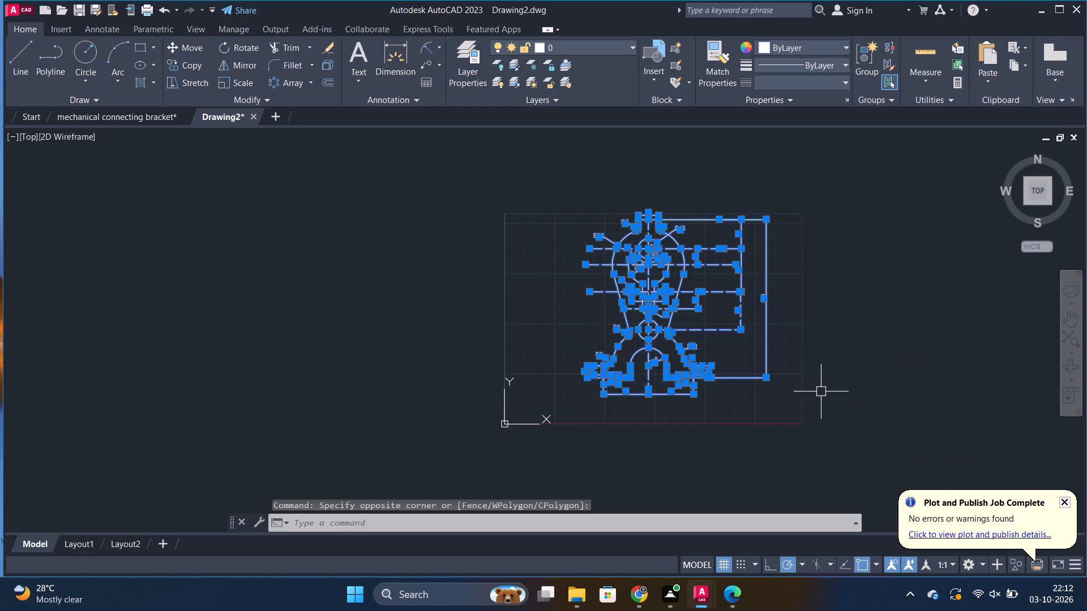
key("m")
key("Return")
left_click(785, 287)
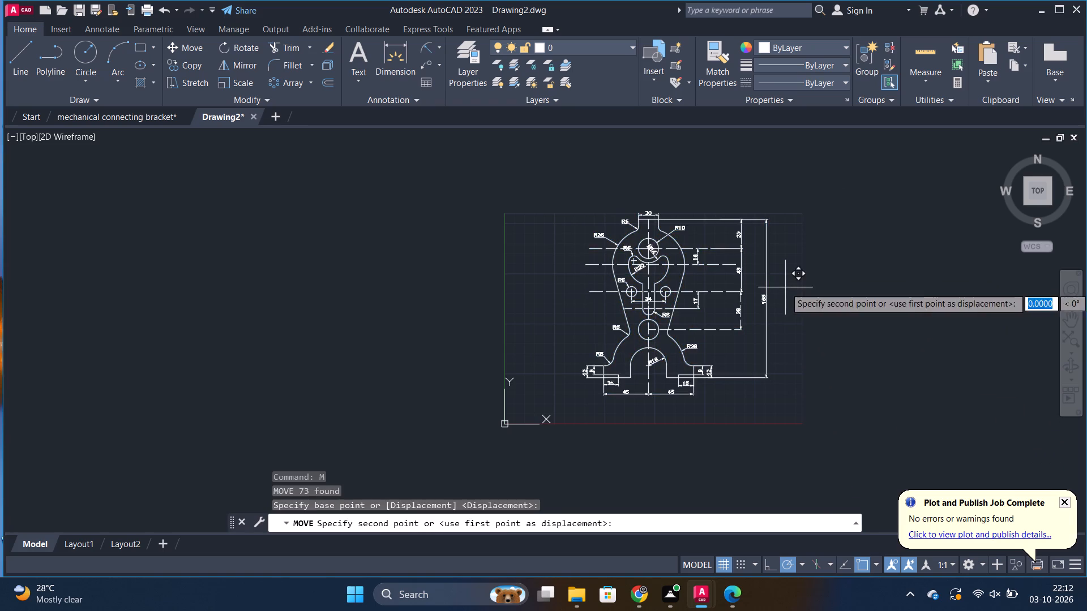
left_click(773, 308)
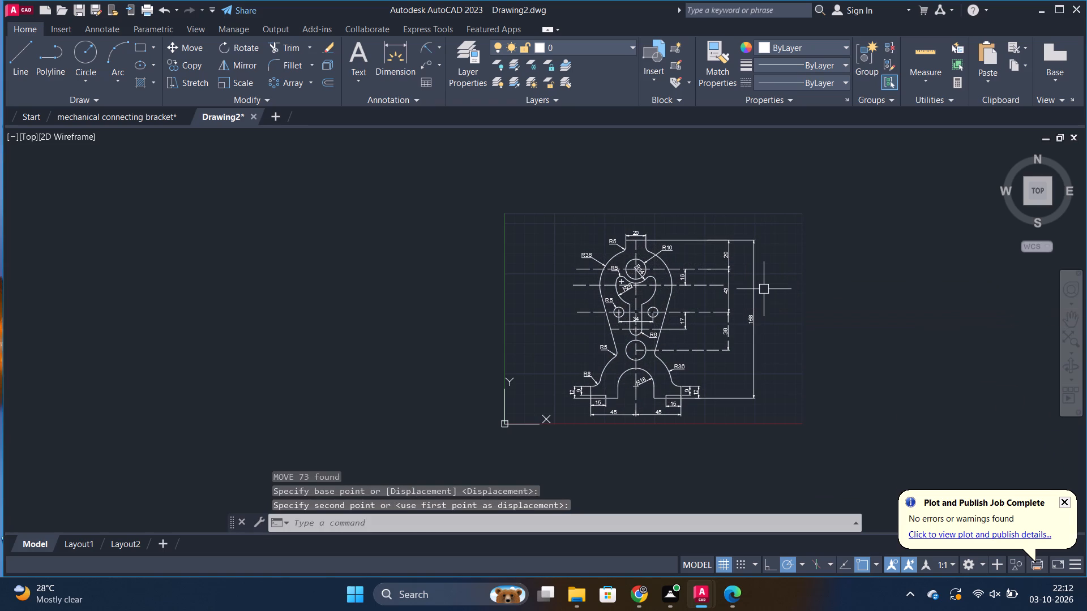
Add the multiline text title "SYMMETRICAL MECHANICAL COMPONENT" above the part with a text height of 6.
scroll(685, 192, "up", 1)
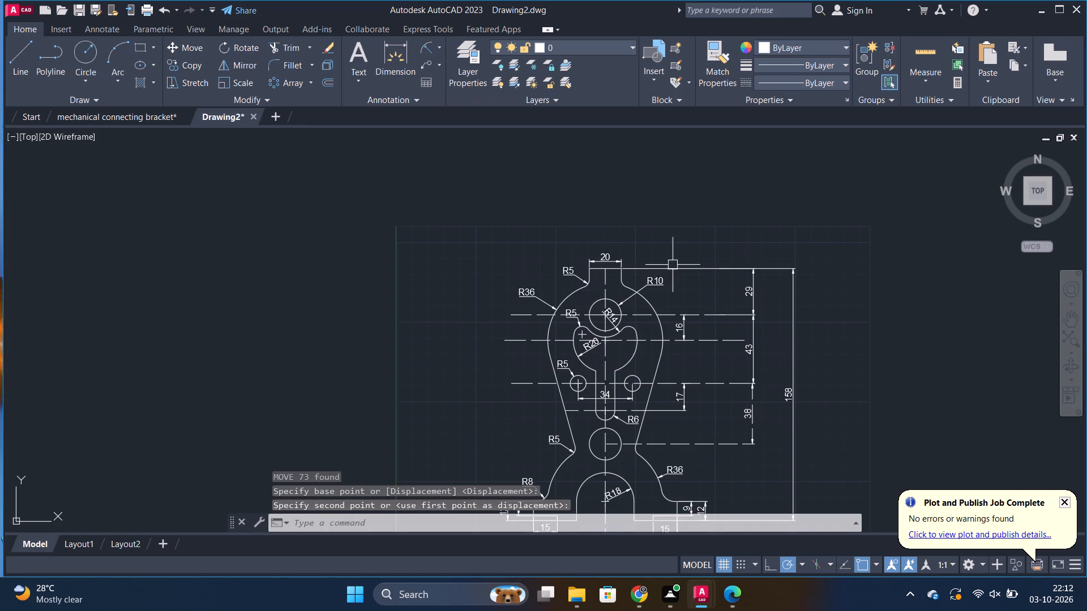
scroll(584, 227, "up", 2)
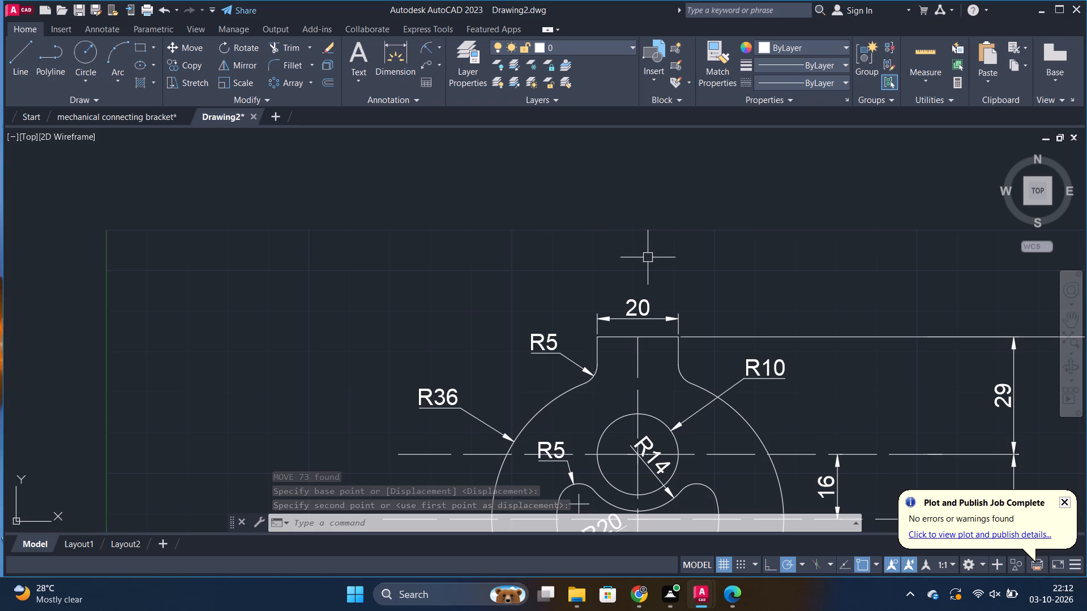
key("Escape")
type("MT")
key("Return")
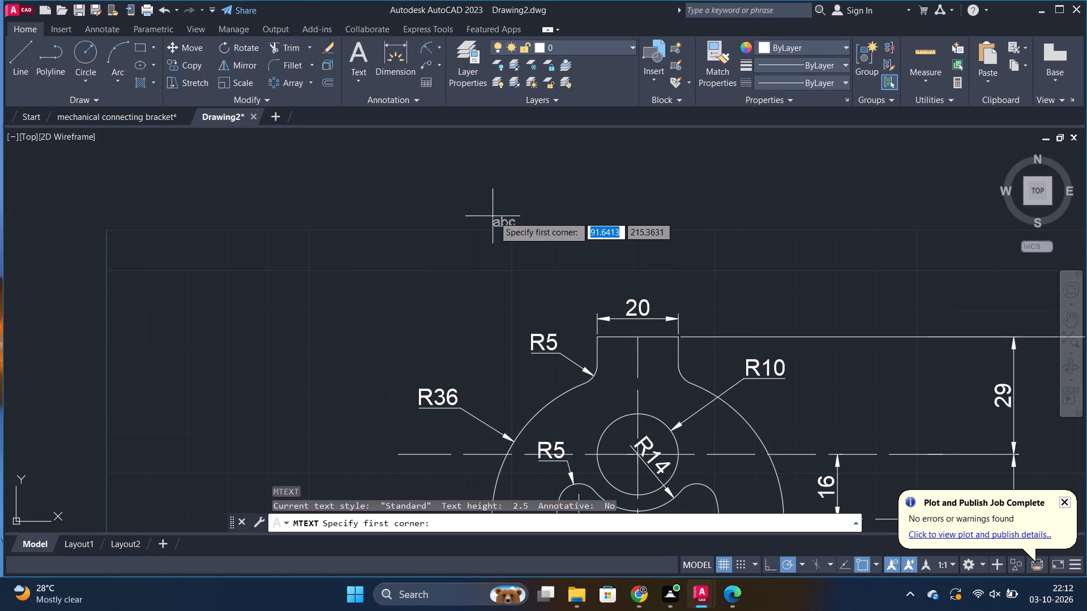
left_click(425, 239)
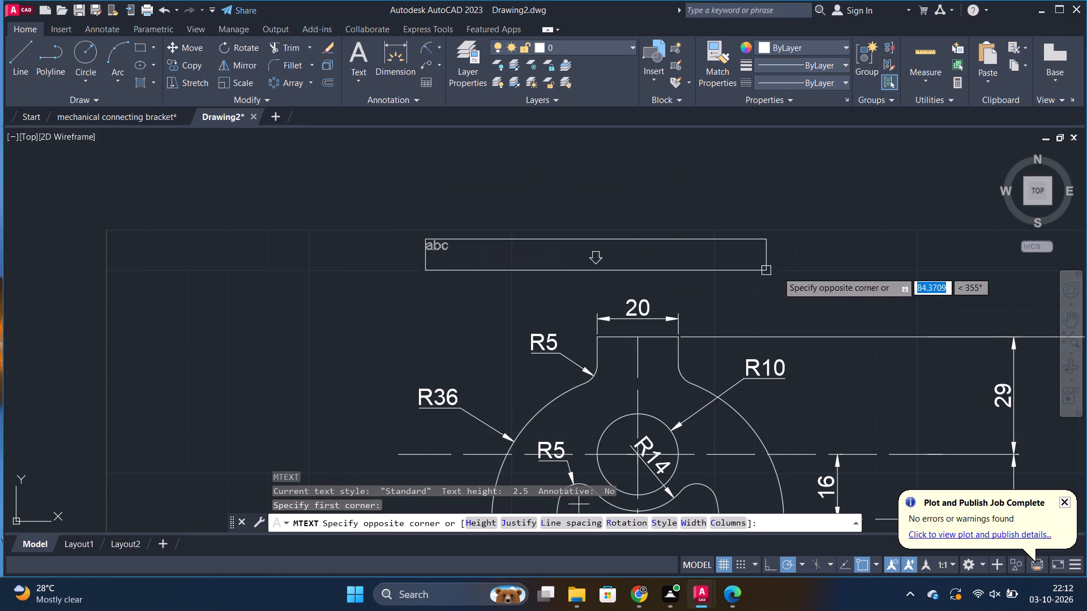
left_click(979, 282)
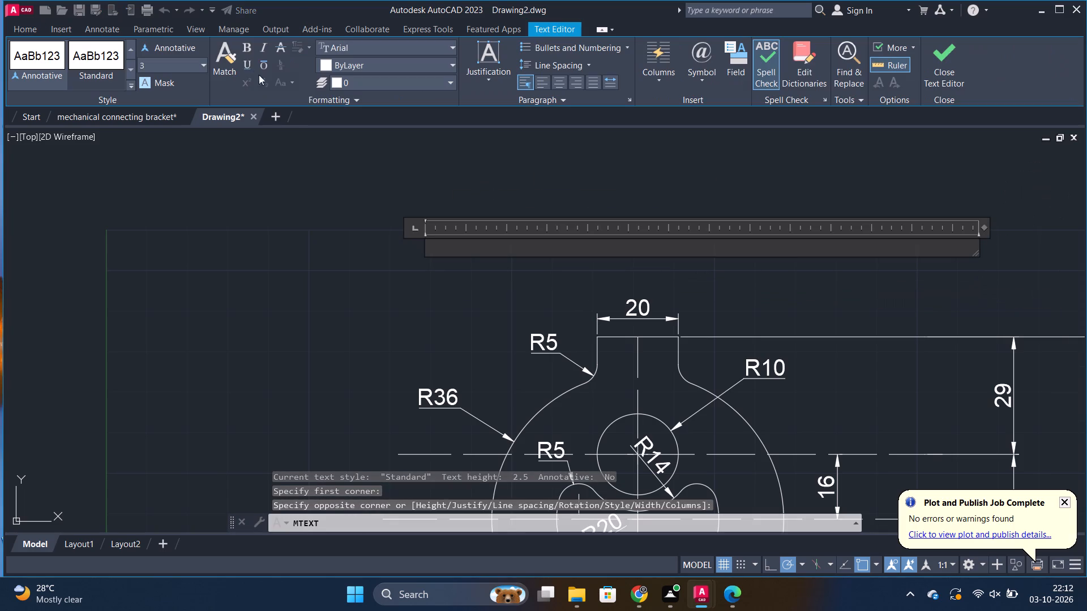
left_click(202, 67)
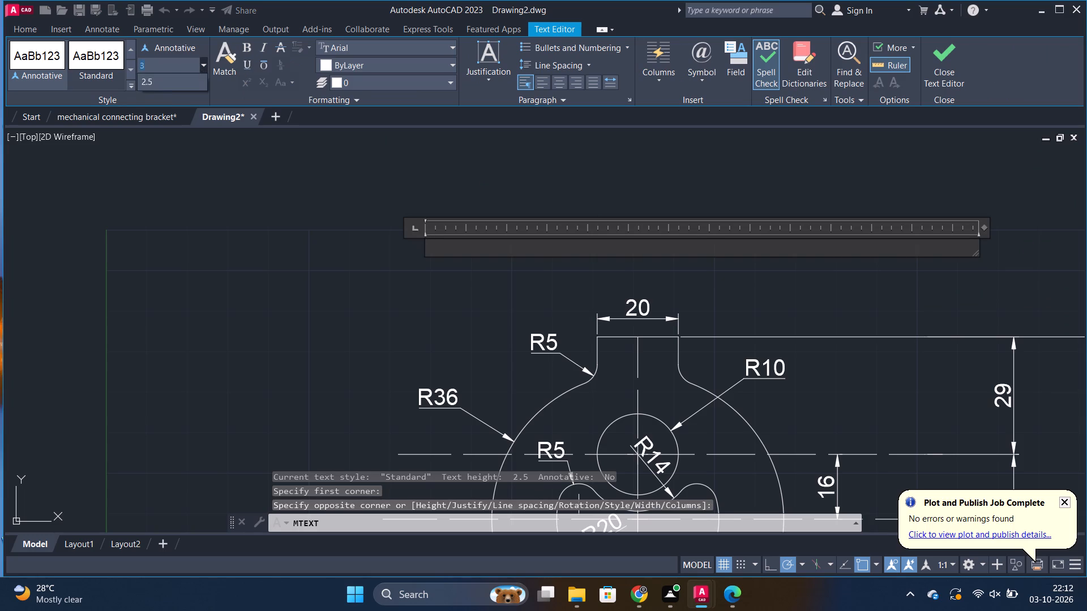
left_click_drag(189, 69, 117, 66)
key("6")
key("Return")
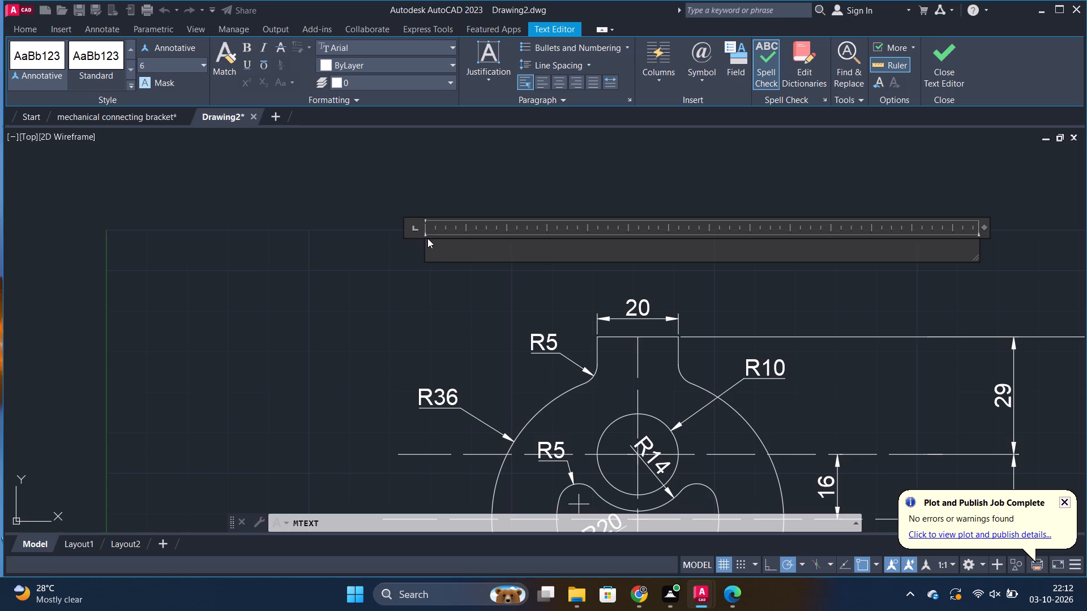
type("SY")
type("MM")
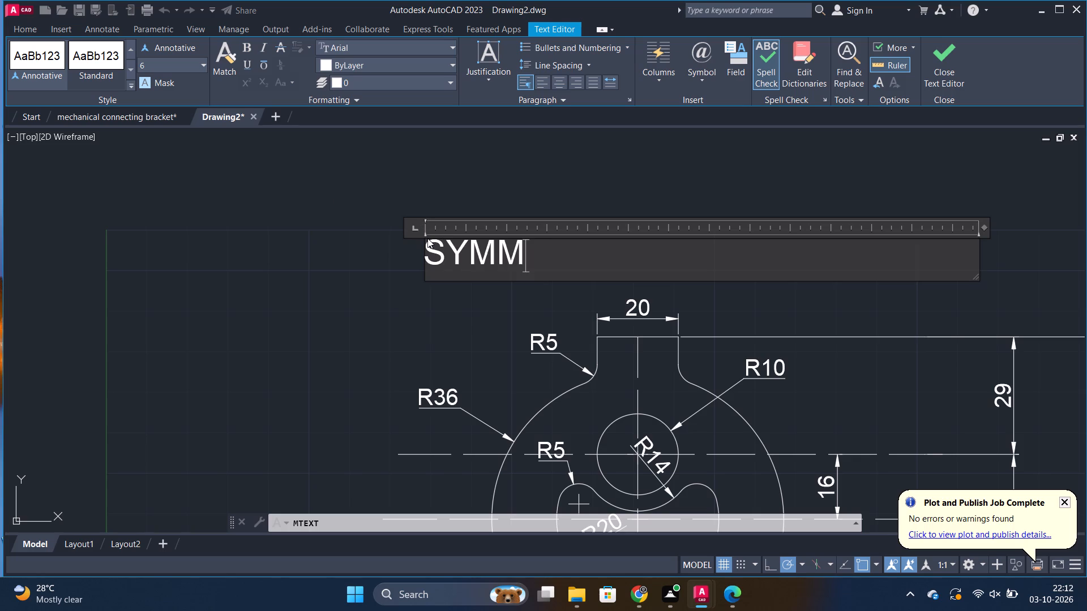
type("ETRICAL")
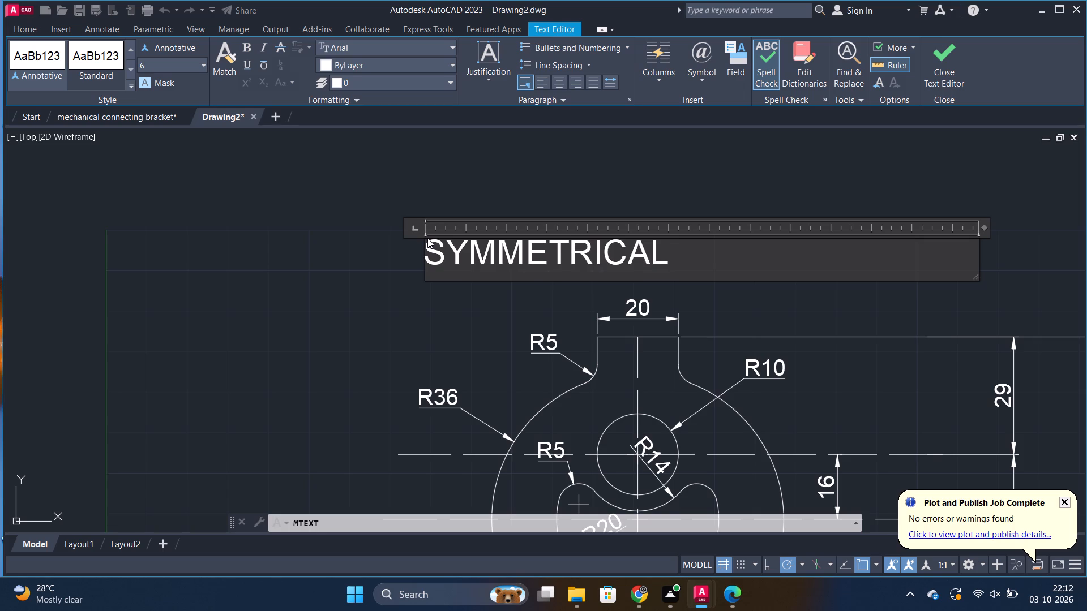
left_click(427, 238)
key("space")
type("MECHANICAL")
key("space")
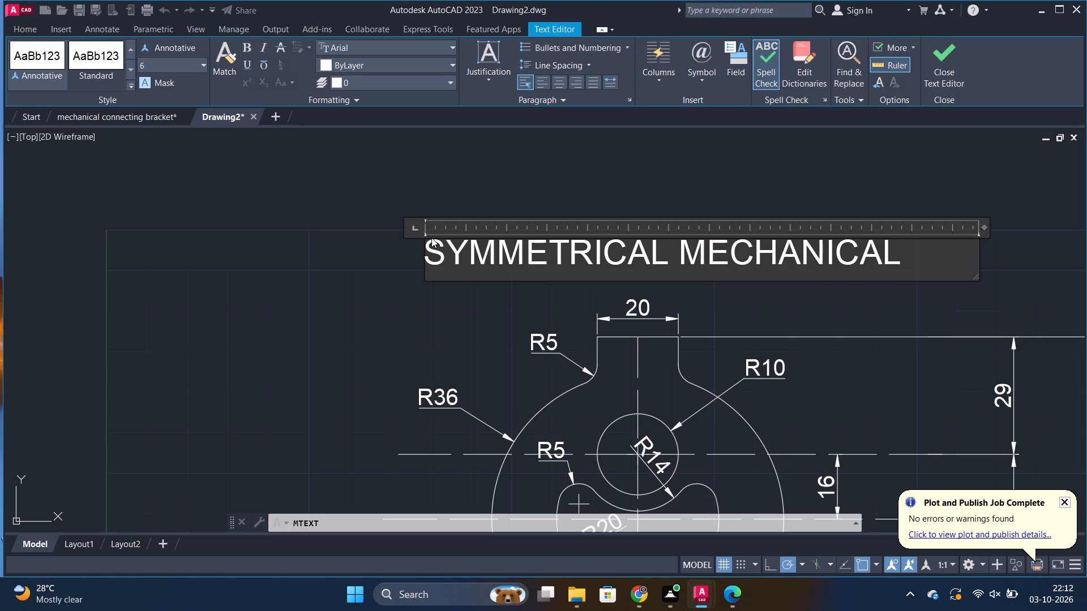
type("COMPONENT")
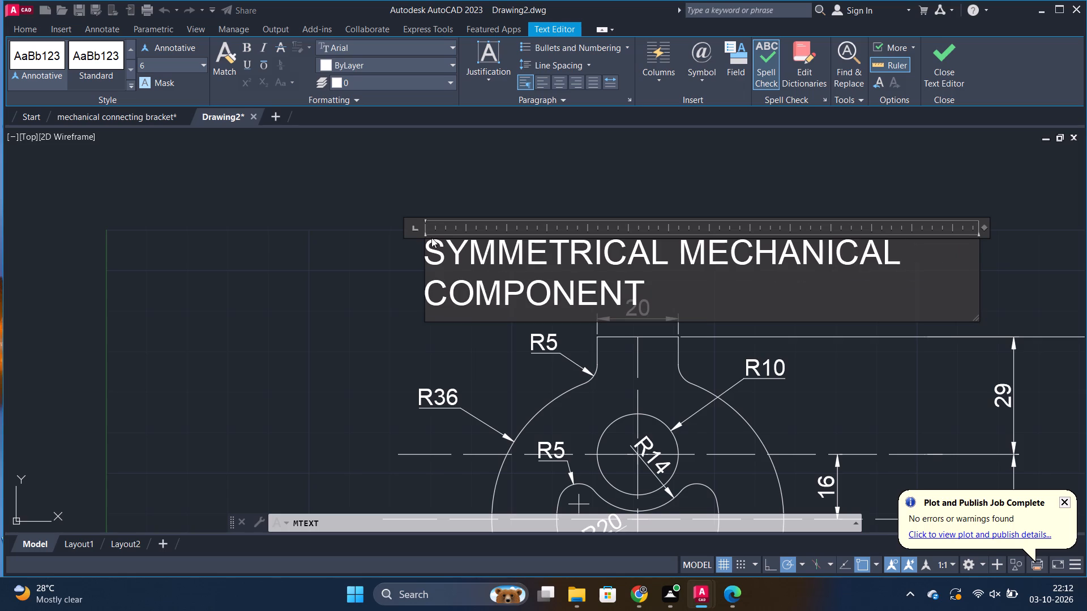
Set the whole title's text height to 4 and finish editing the text.
left_click_drag(652, 305, 438, 251)
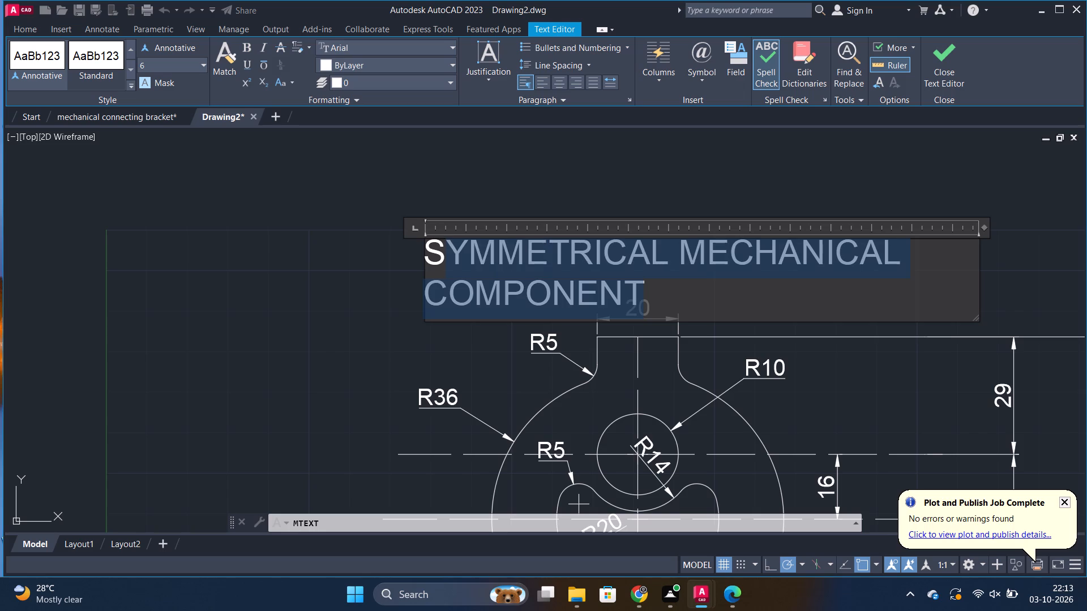
left_click_drag(438, 251, 430, 251)
left_click(178, 67)
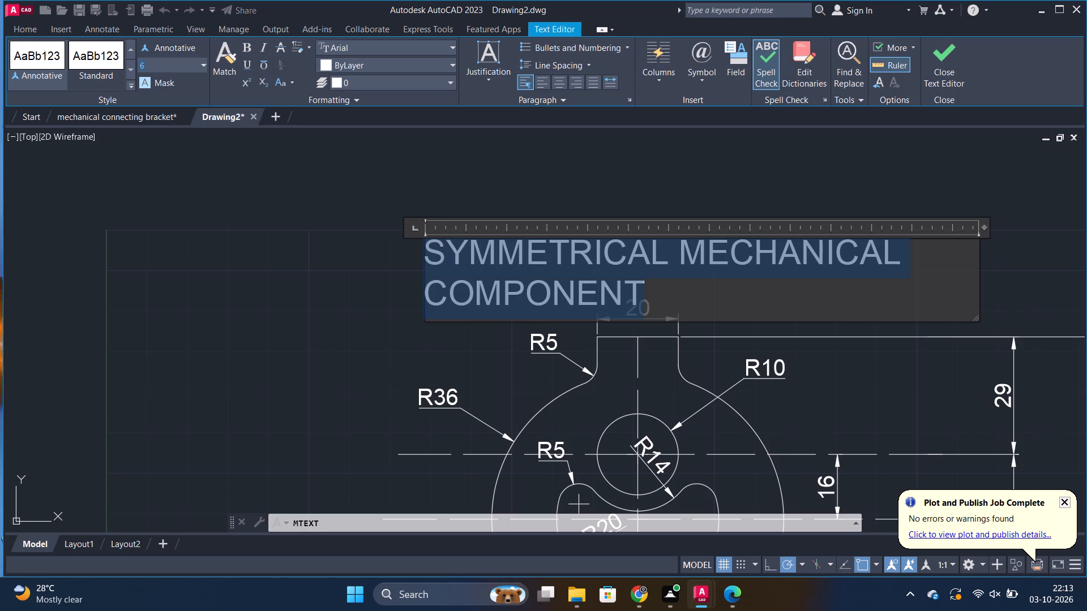
key("4")
key("Return")
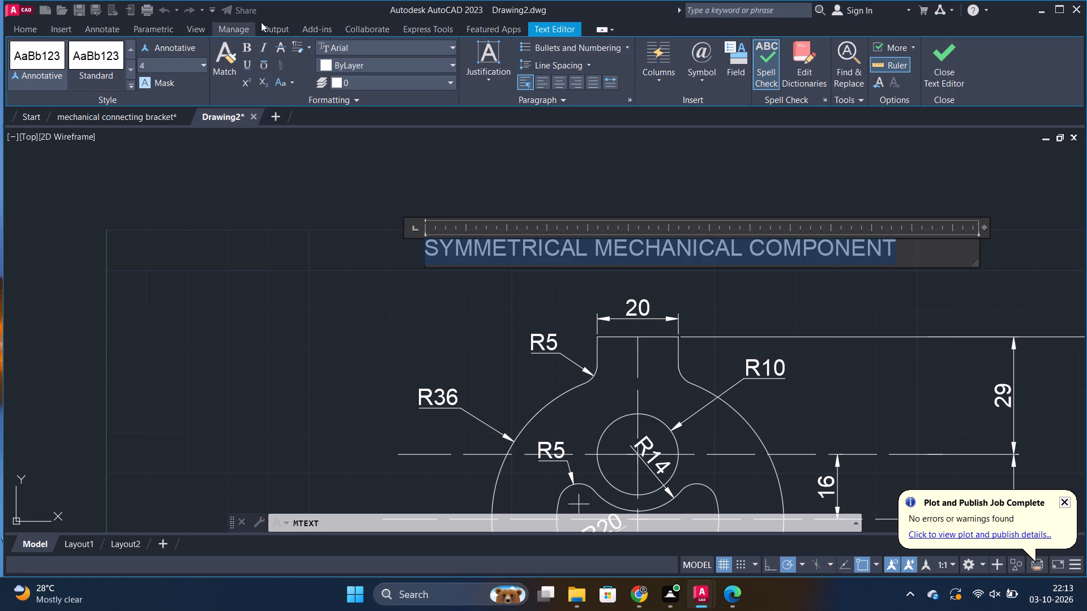
left_click(942, 67)
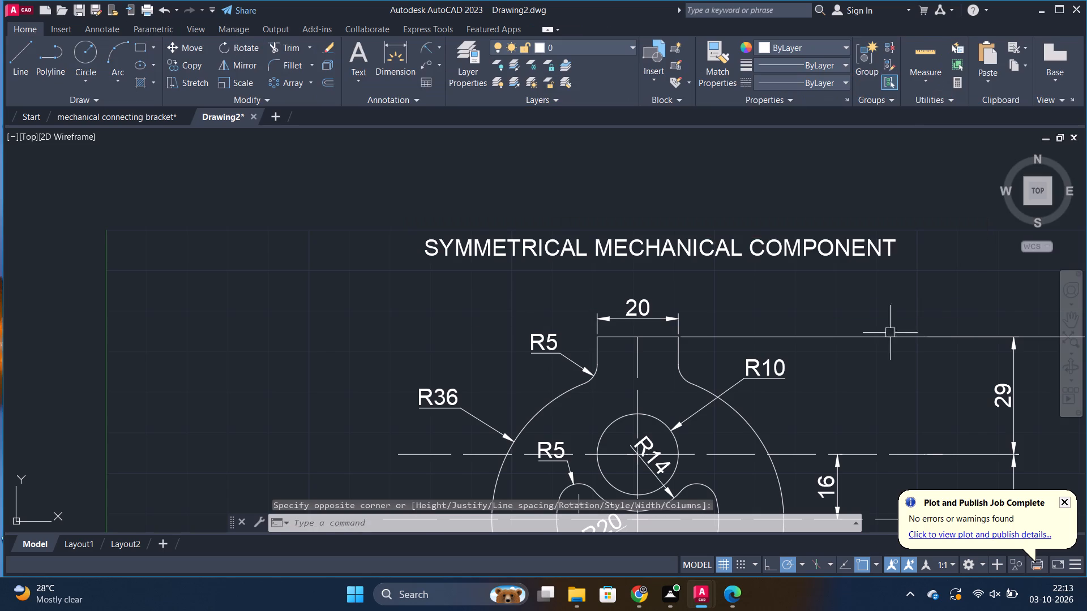
Reposition the title slightly lower and further right, just above the 20 dimension at the part's top.
scroll(905, 362, "down", 2)
middle_click_drag(893, 348, 754, 274)
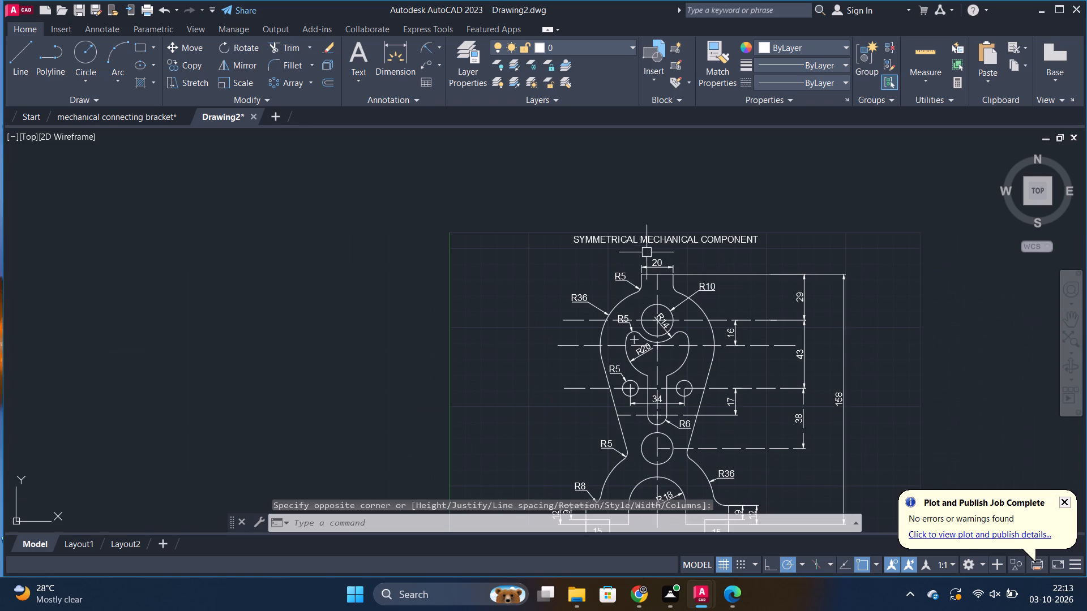
left_click(638, 232)
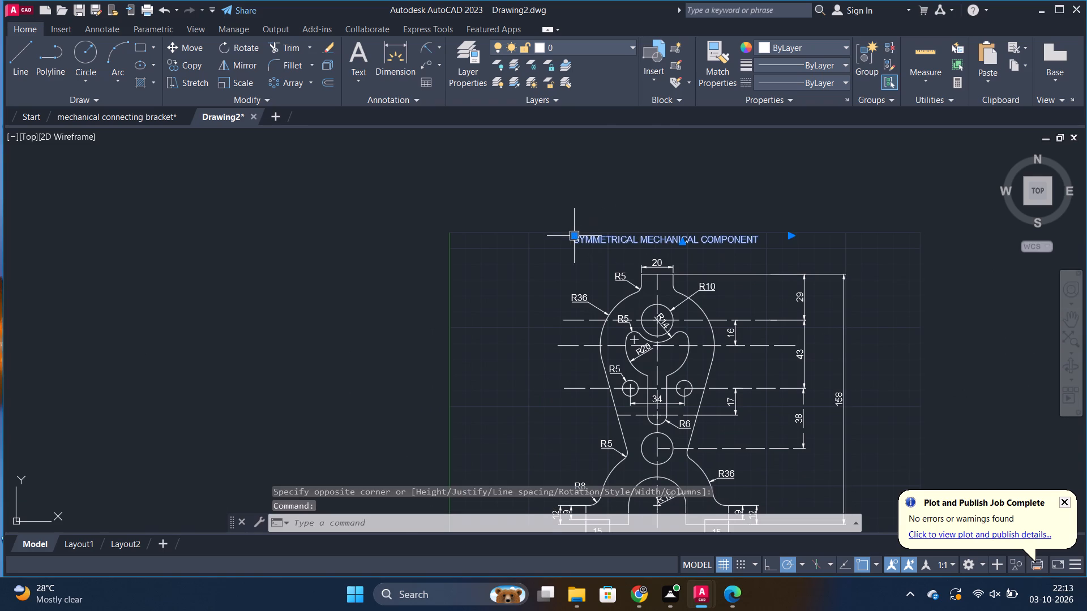
left_click(577, 235)
left_click(589, 248)
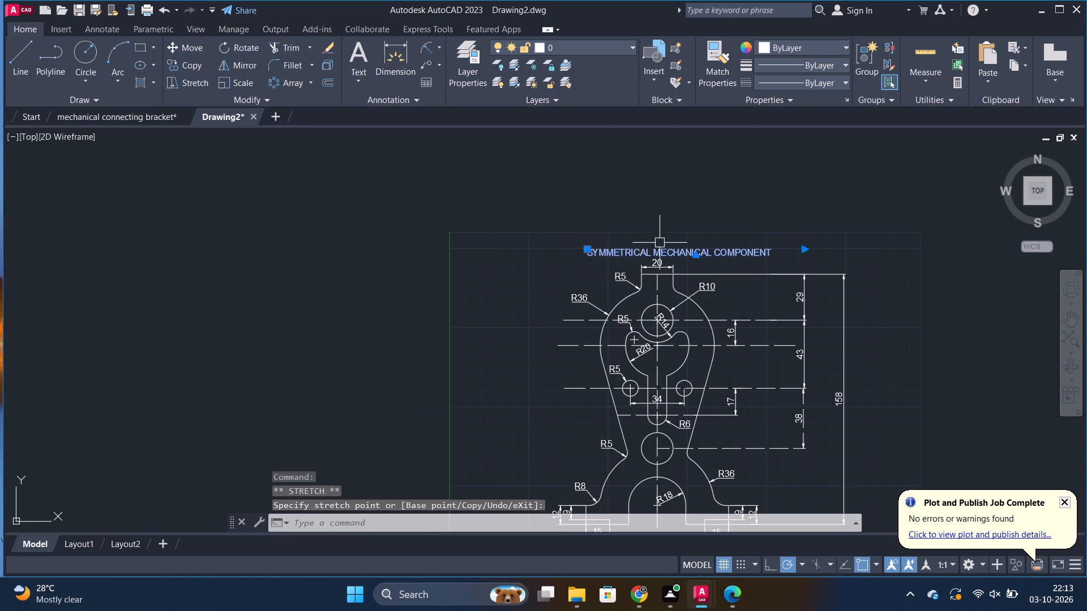
scroll(722, 242, "up", 1)
key("Escape")
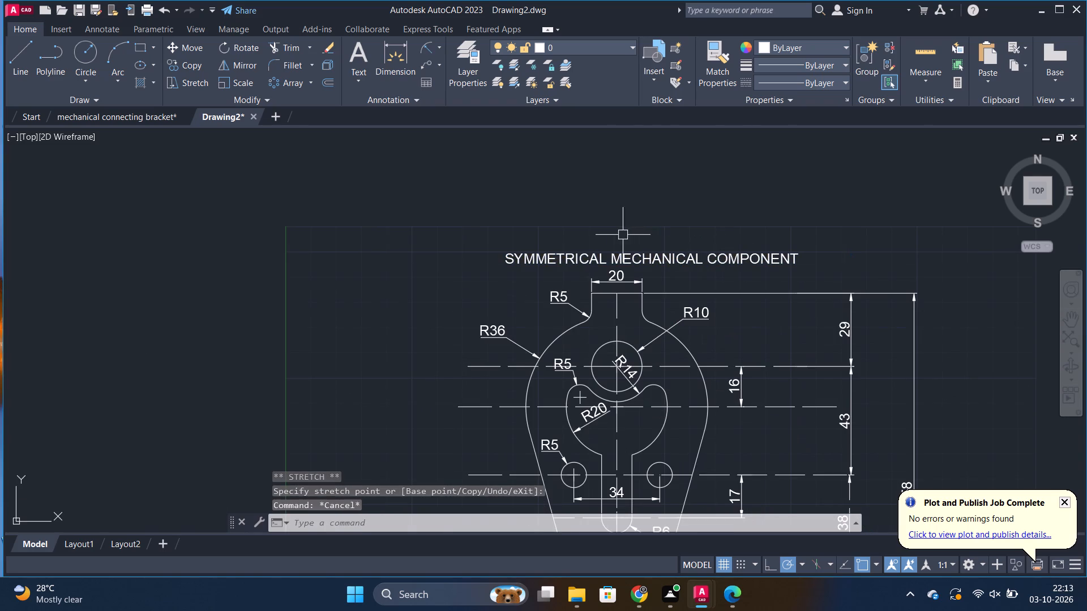
left_click(531, 255)
left_click(506, 253)
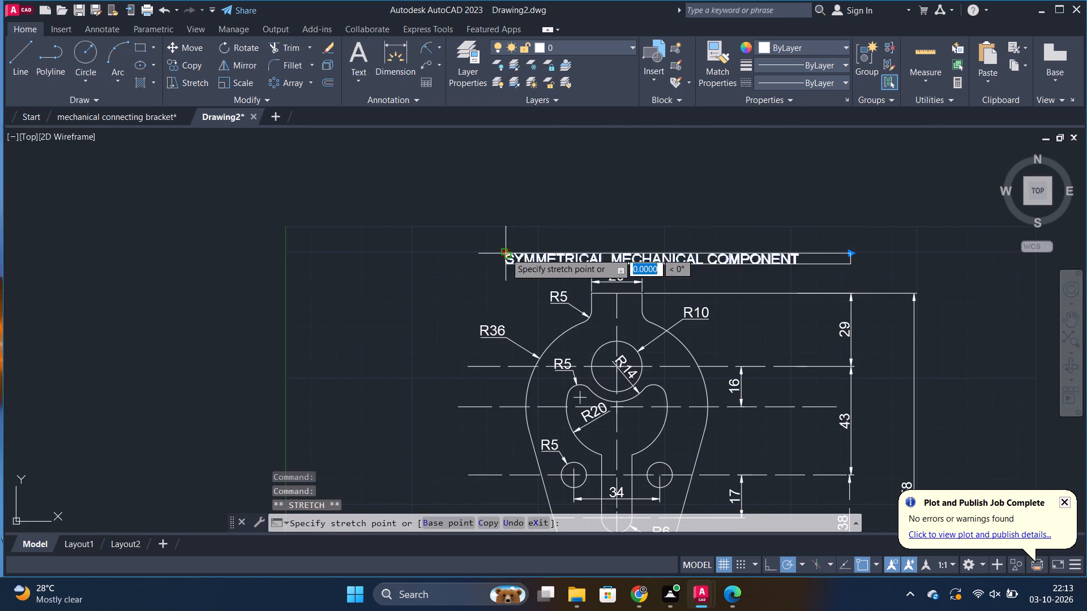
left_click(519, 247)
key("Escape")
scroll(681, 256, "down", 2)
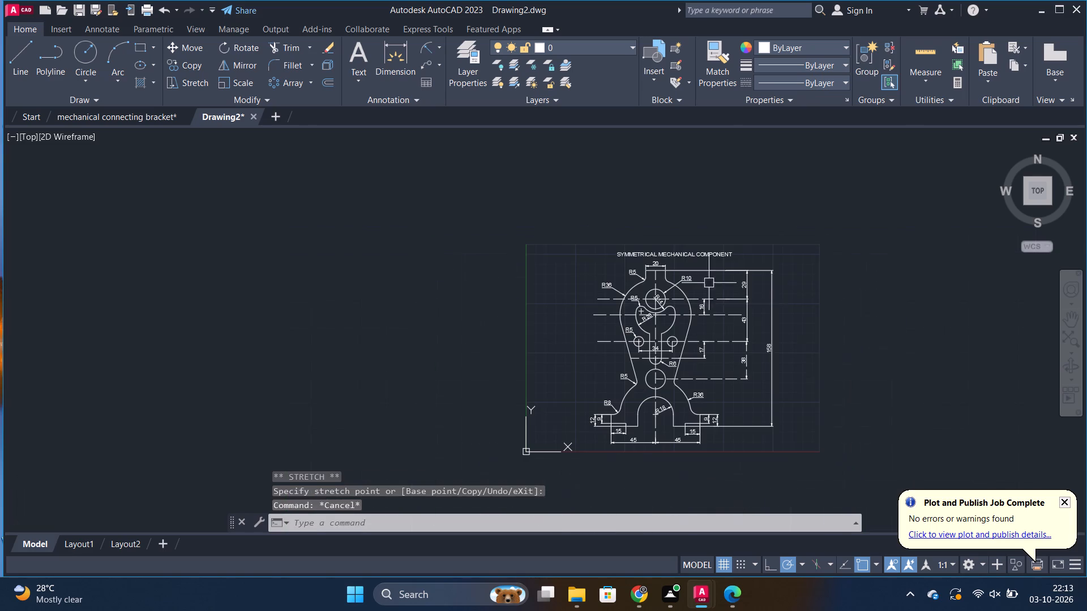
Reopen the title for editing and set the height of all its text to 5.
scroll(786, 355, "up", 1)
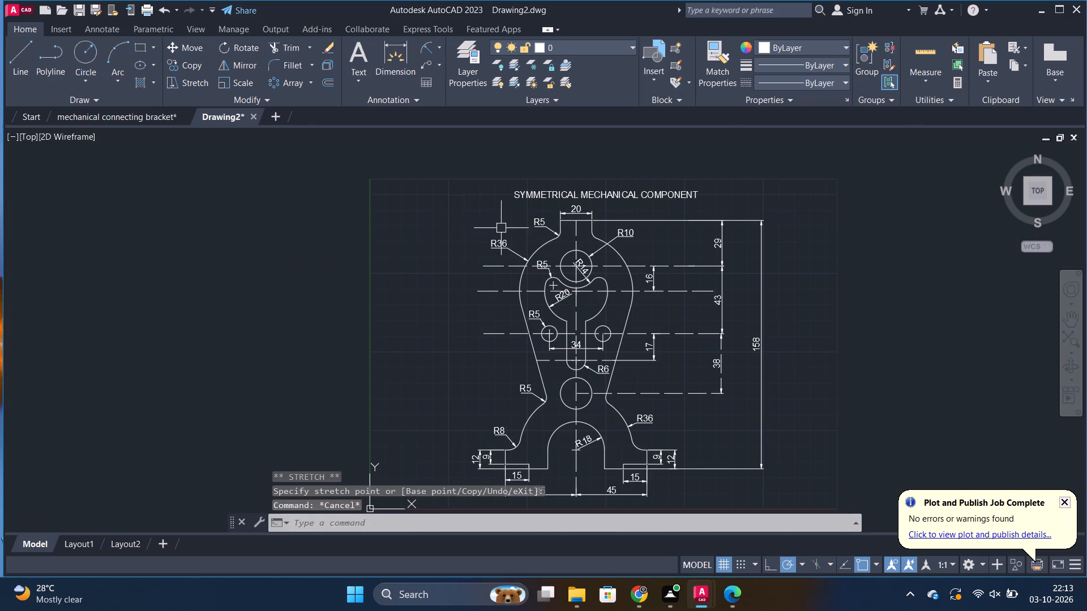
double_click(534, 194)
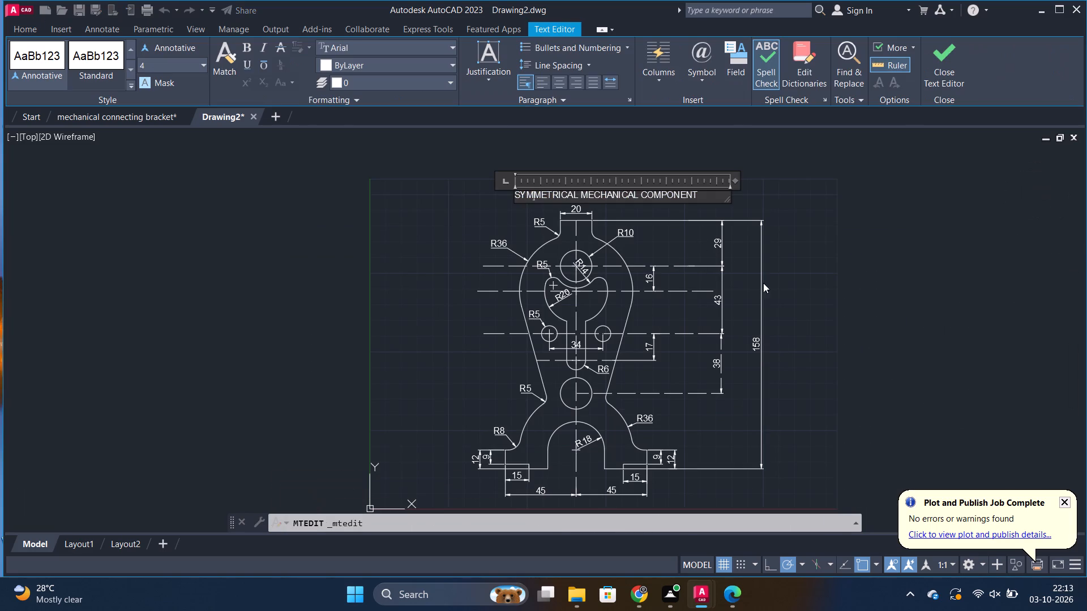
left_click_drag(697, 193, 514, 204)
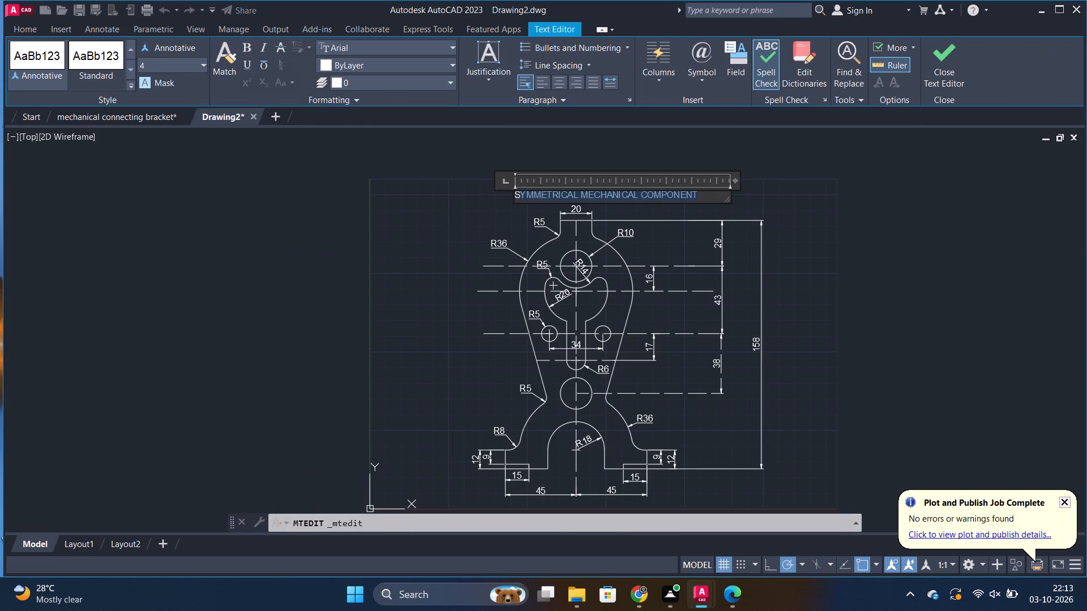
left_click_drag(514, 204, 489, 203)
left_click_drag(185, 65, 147, 63)
left_click_drag(147, 63, 110, 61)
key("5")
key("Return")
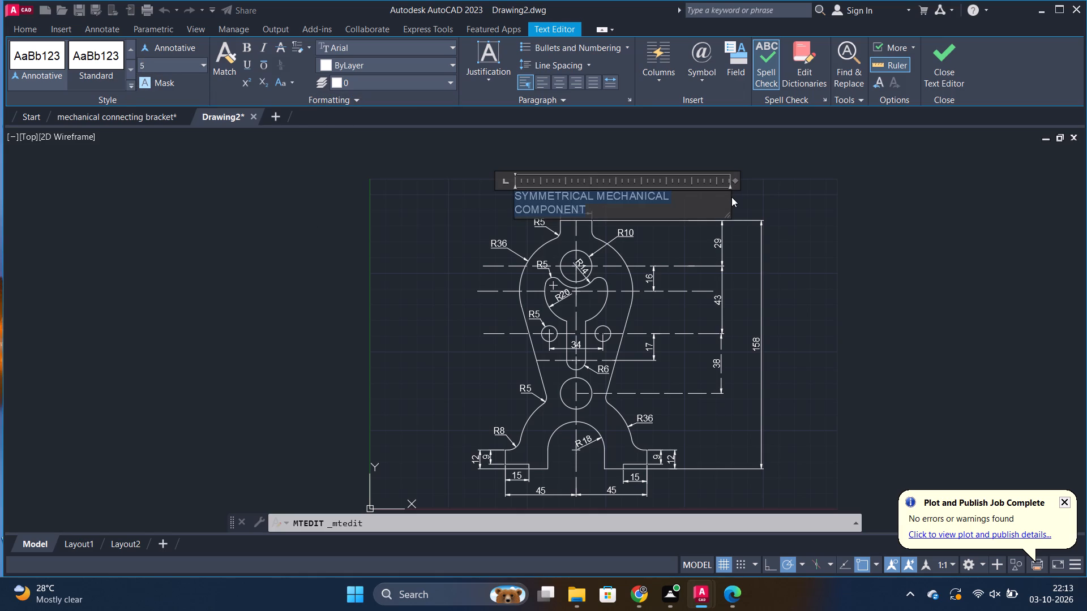
Widen the title's text frame so SYMMETRICAL MECHANICAL COMPONENT fits on one line, and finish editing the text.
left_click_drag(729, 199, 750, 195)
left_click(939, 45)
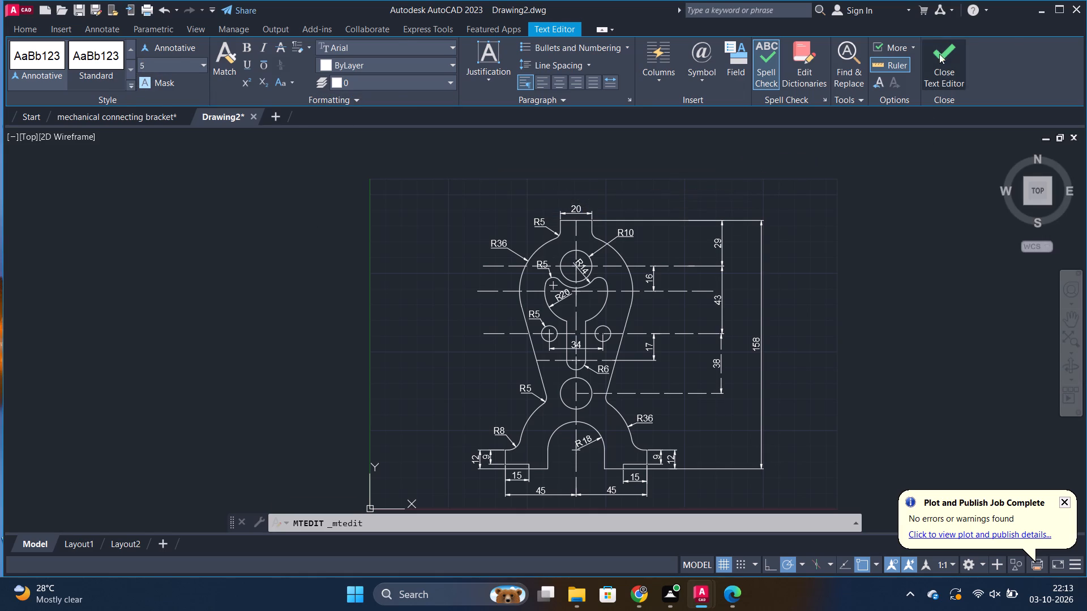
Move the title about 9.2 units to the left and very slightly down, above the part's 20 dimension.
left_click(692, 195)
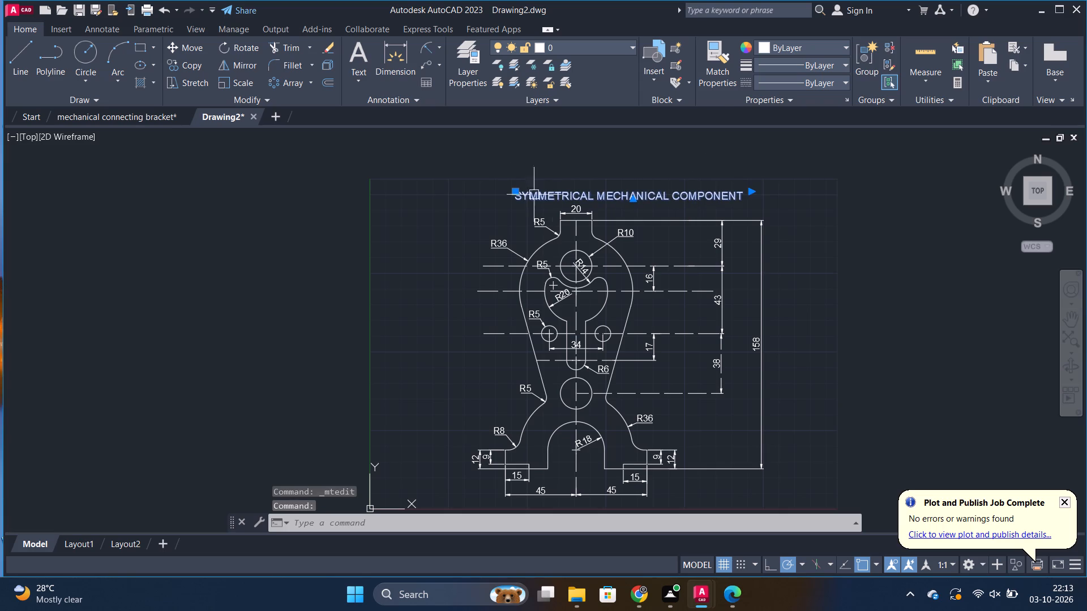
left_click(512, 191)
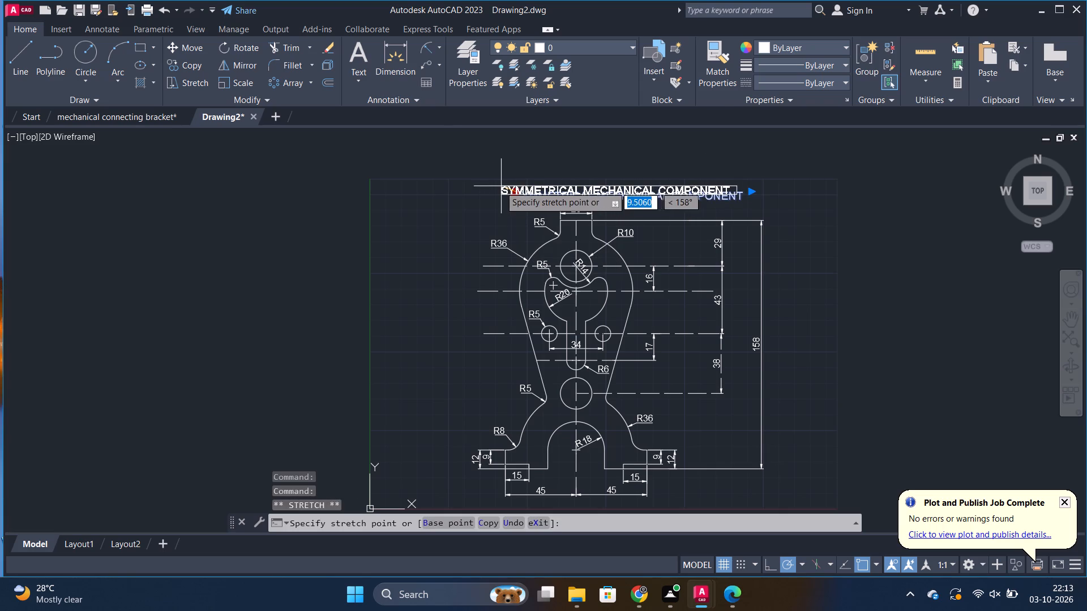
scroll(494, 190, "up", 3)
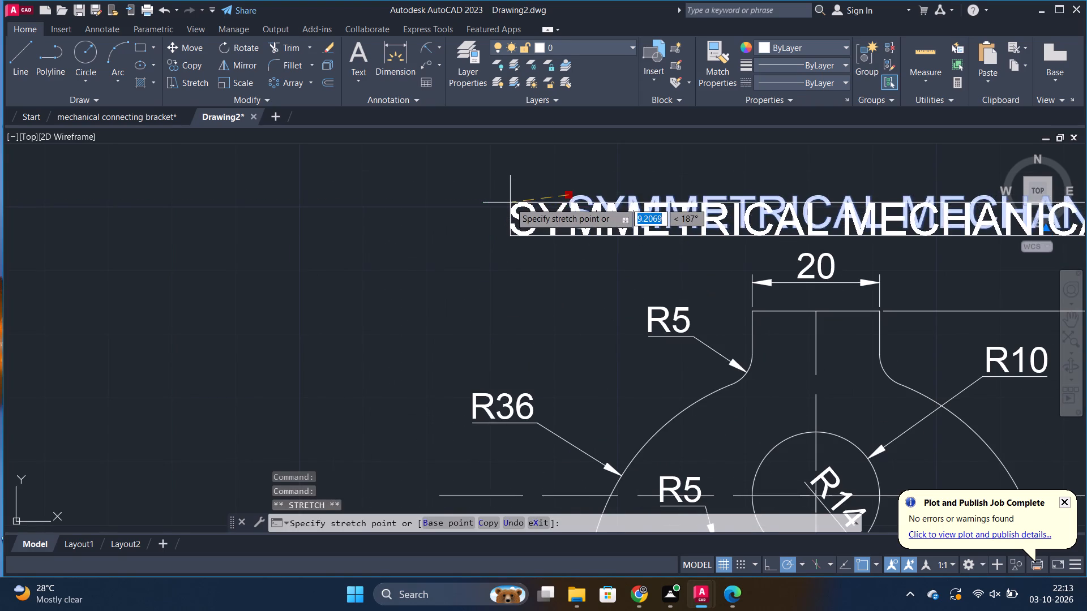
left_click(510, 203)
scroll(510, 203, "down", 3)
key("Escape")
Move the whole part with all its dimensions, including the top 20 dimension but not the title, slightly straight down within the sheet limits.
scroll(776, 257, "down", 2)
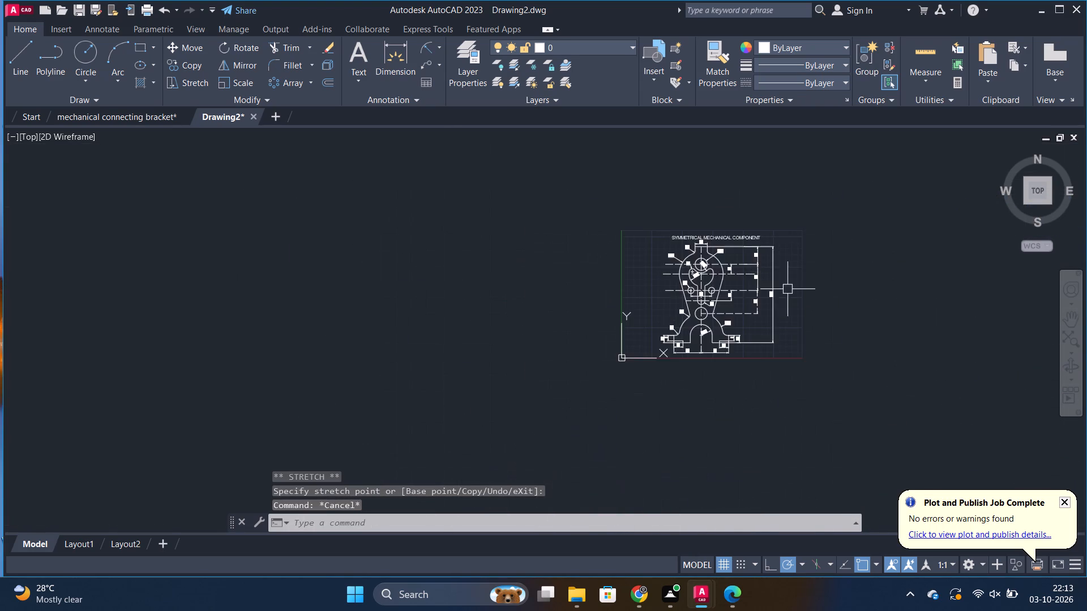
scroll(790, 292, "up", 2)
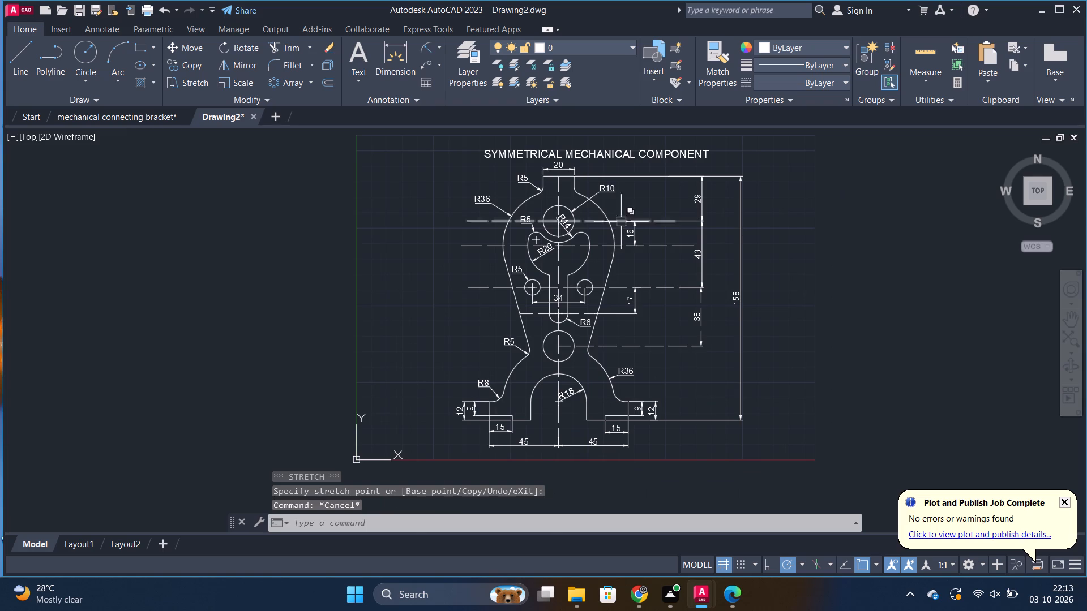
left_click(424, 168)
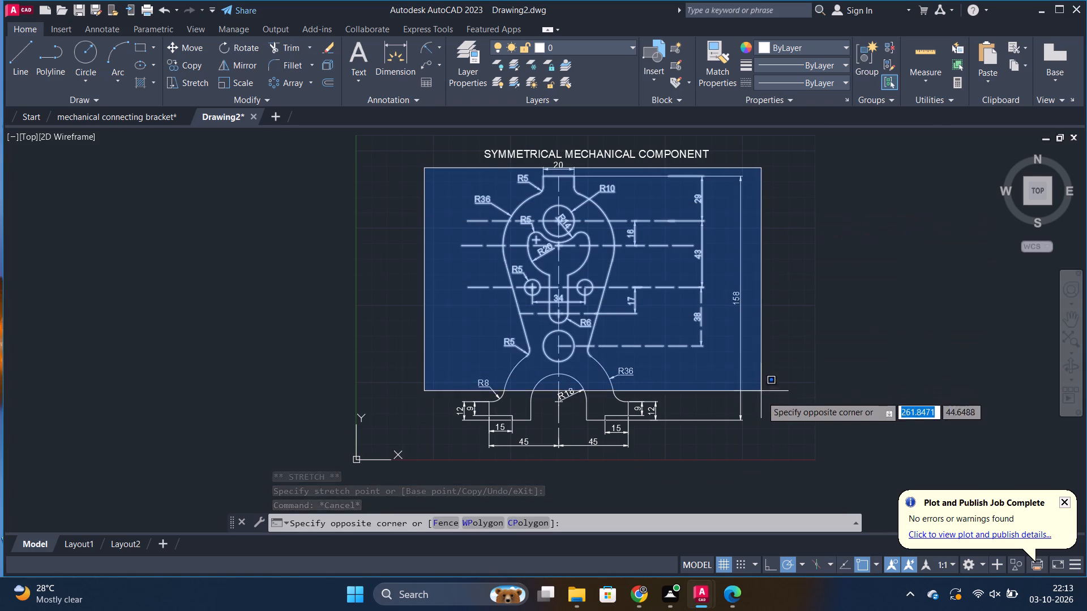
left_click(784, 464)
scroll(549, 184, "up", 3)
scroll(569, 158, "down", 1)
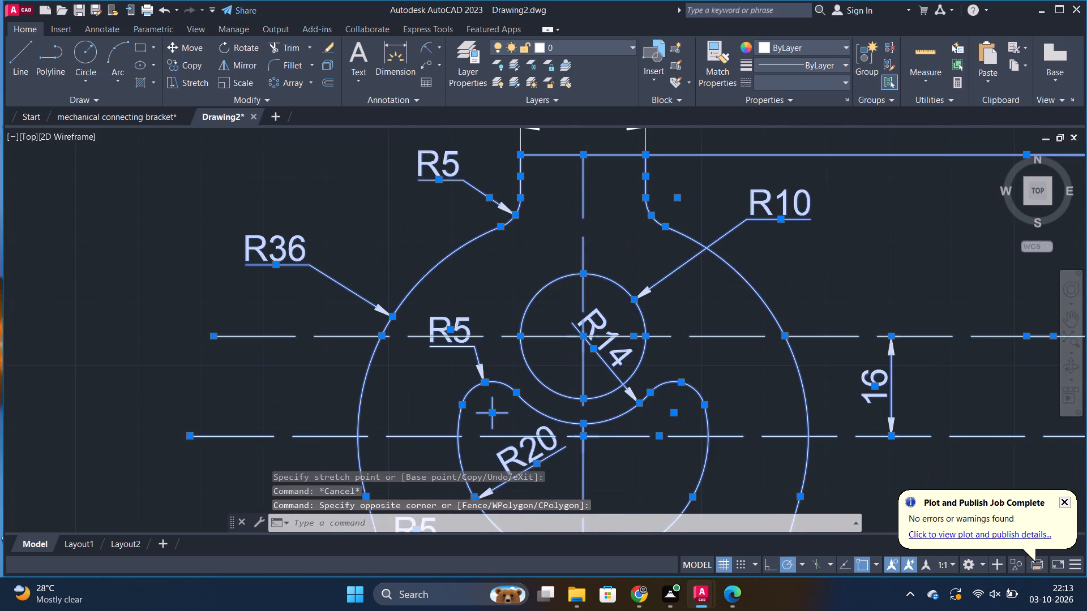
middle_click_drag(761, 203, 758, 235)
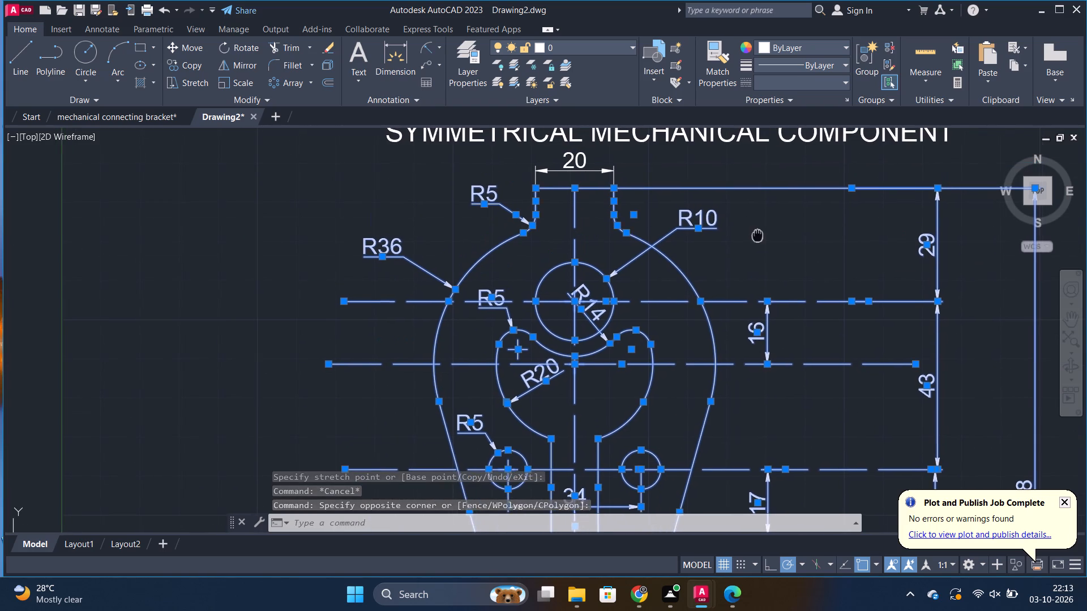
left_click(585, 169)
scroll(609, 170, "down", 2)
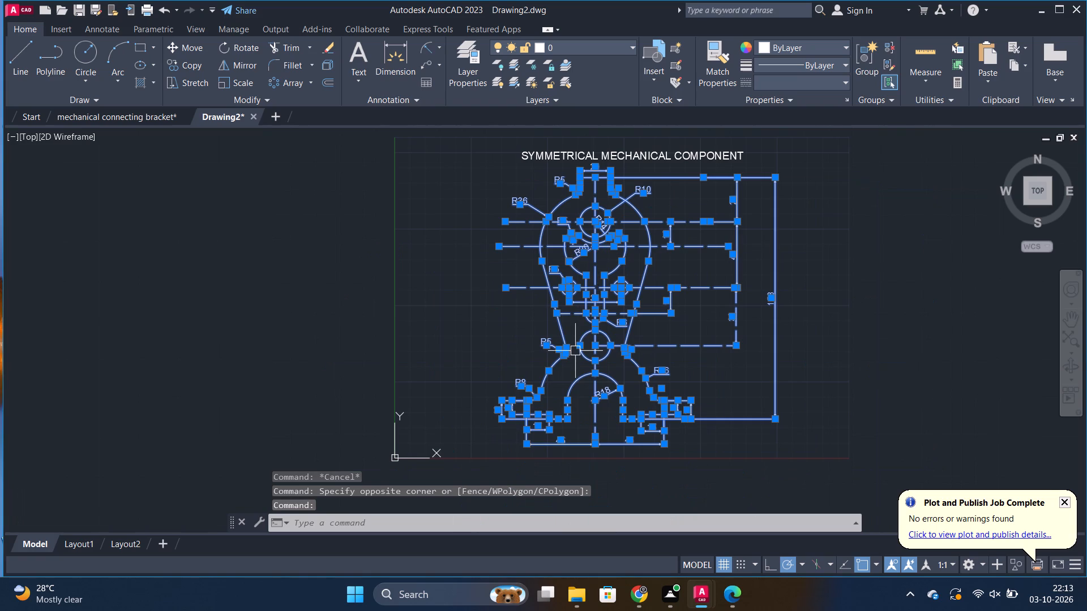
key("m")
key("Return")
left_click(795, 259)
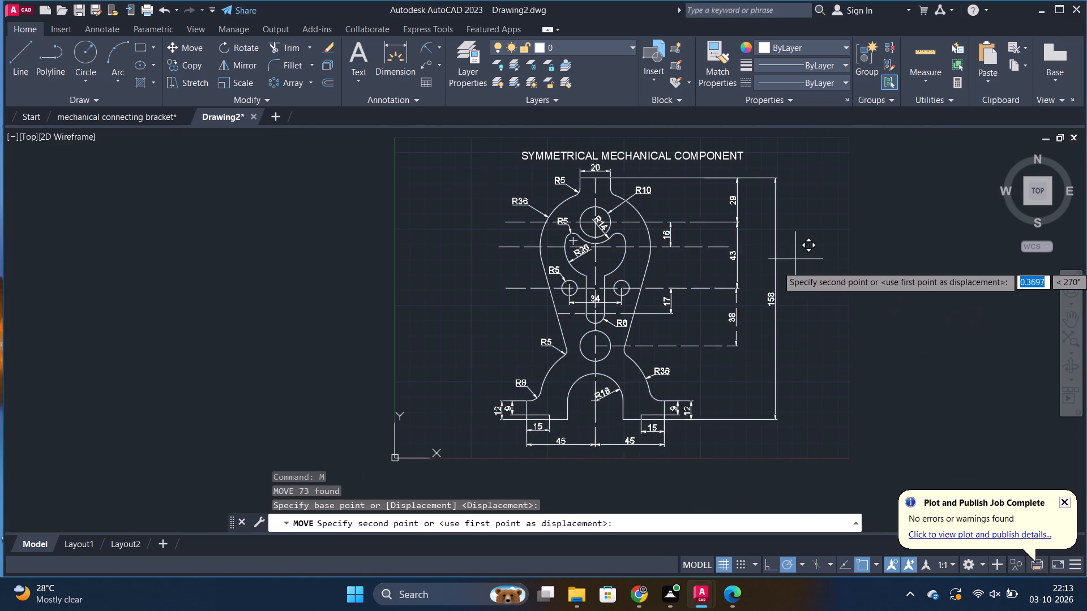
left_click(795, 267)
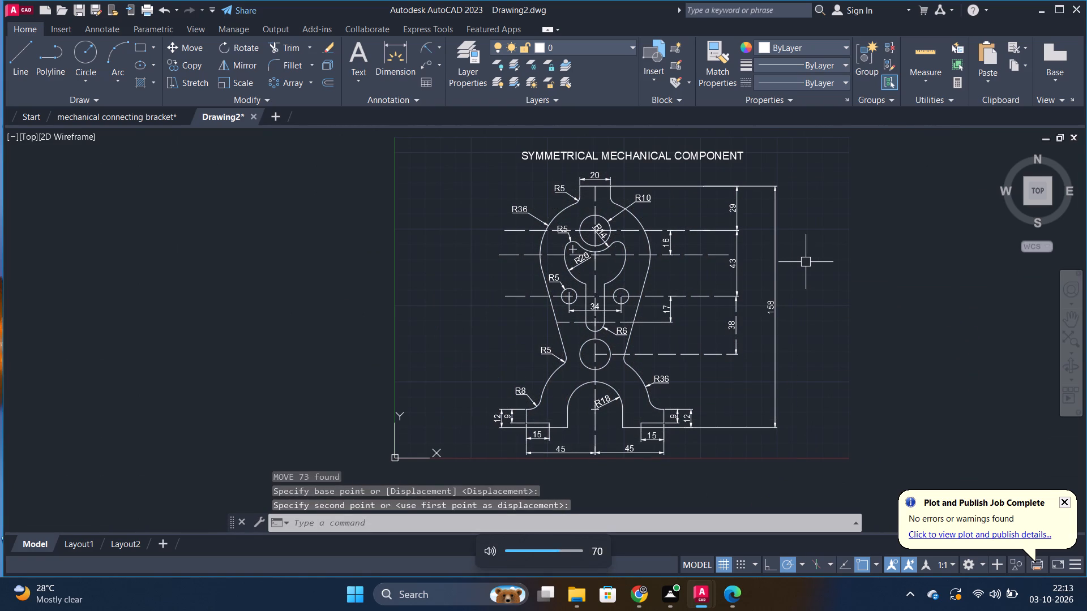
Reposition the title slightly lower and further left, closer to the 20 dimension at the part's top.
scroll(805, 283, "up", 1)
scroll(805, 281, "down", 3)
scroll(805, 285, "up", 2)
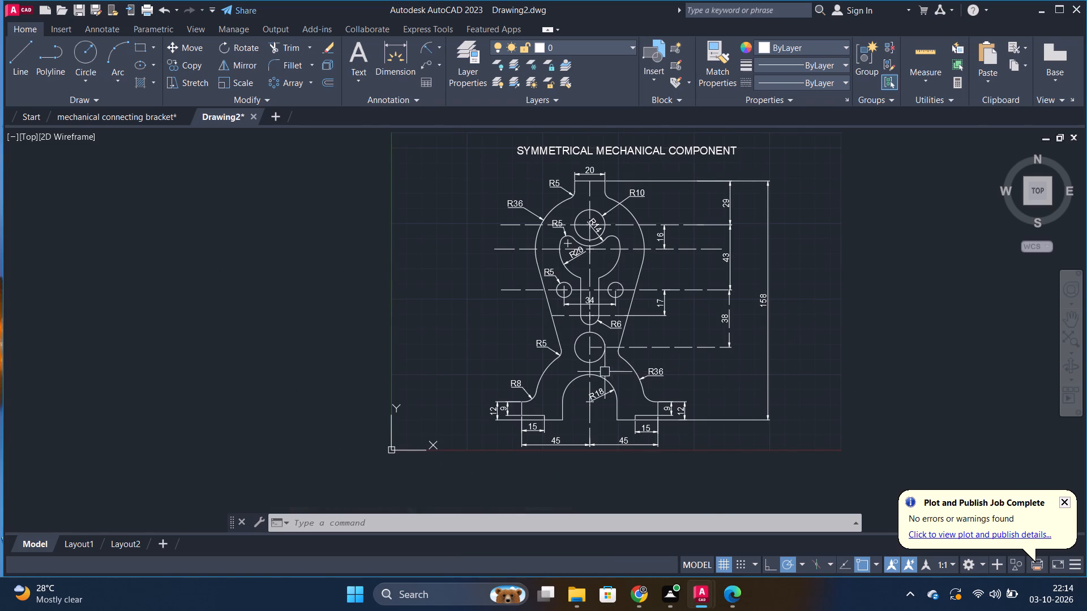
scroll(604, 372, "up", 2)
scroll(622, 332, "down", 1)
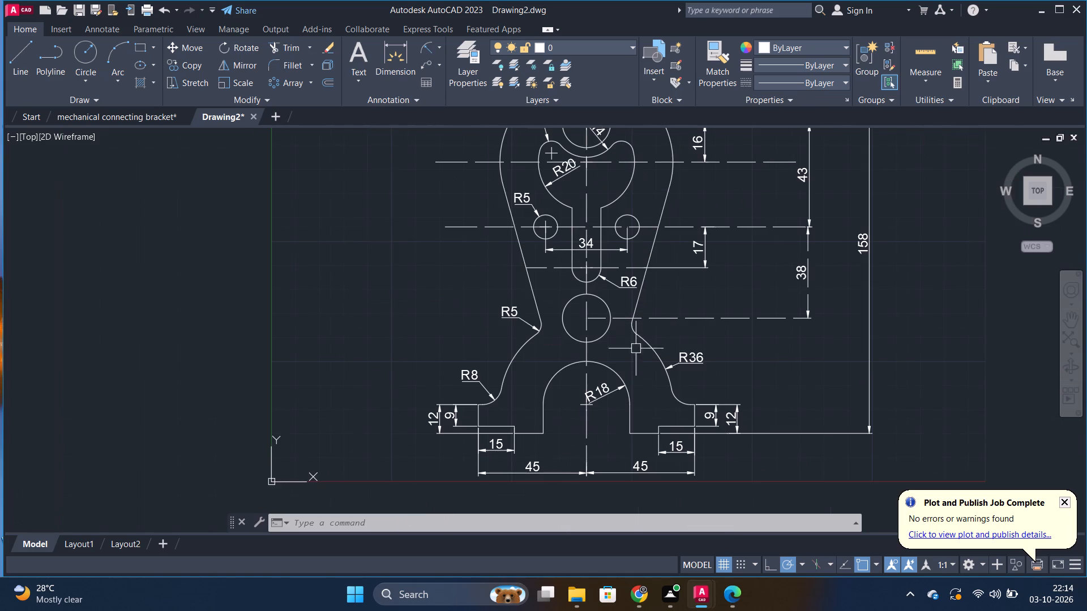
scroll(788, 354, "down", 1)
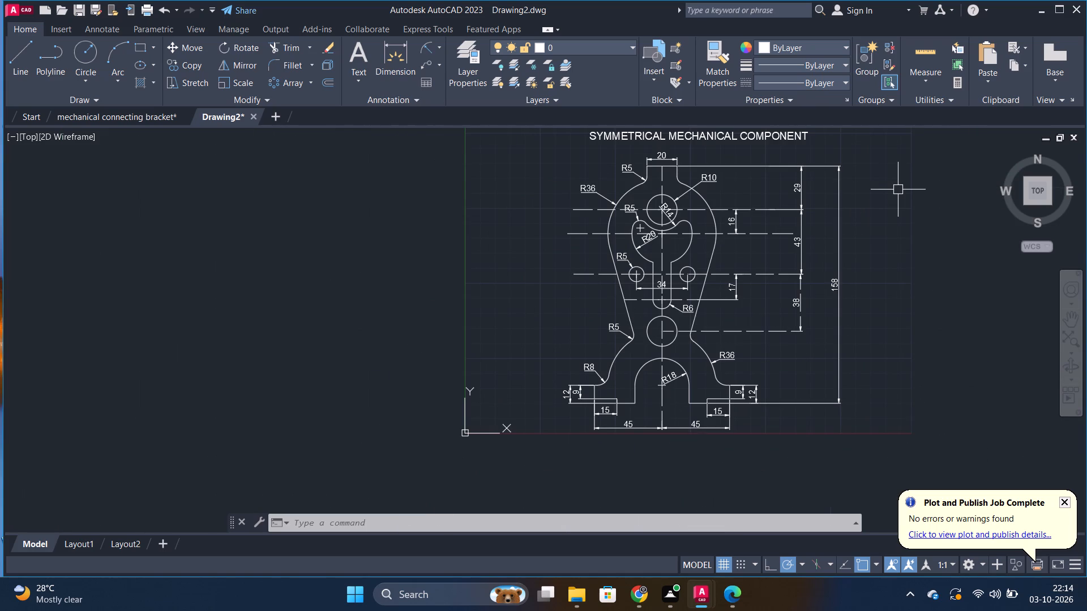
middle_click_drag(866, 246, 872, 303)
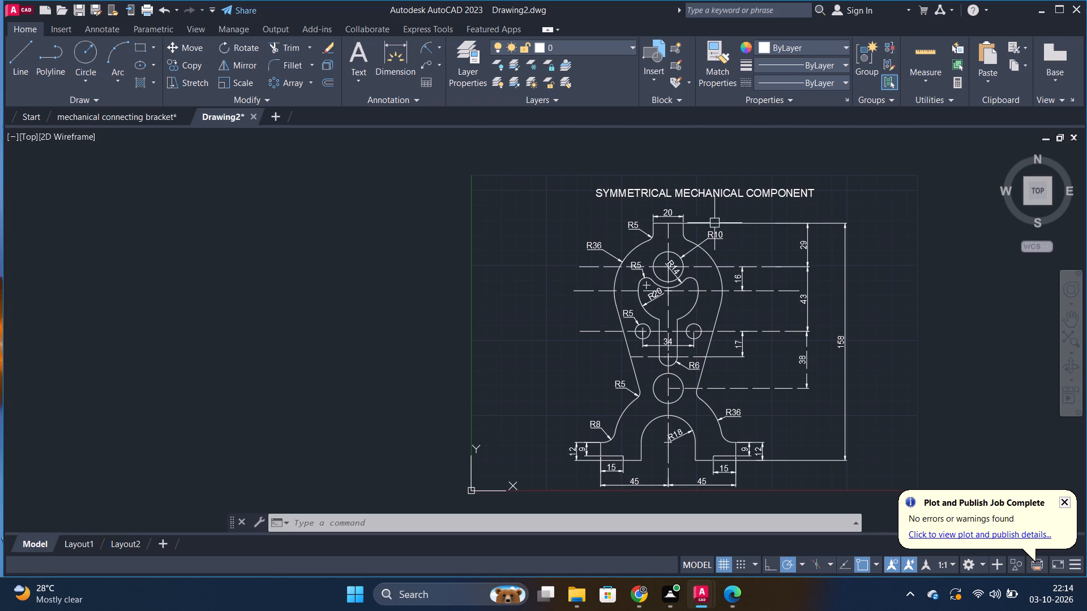
left_click(684, 191)
scroll(684, 191, "up", 1)
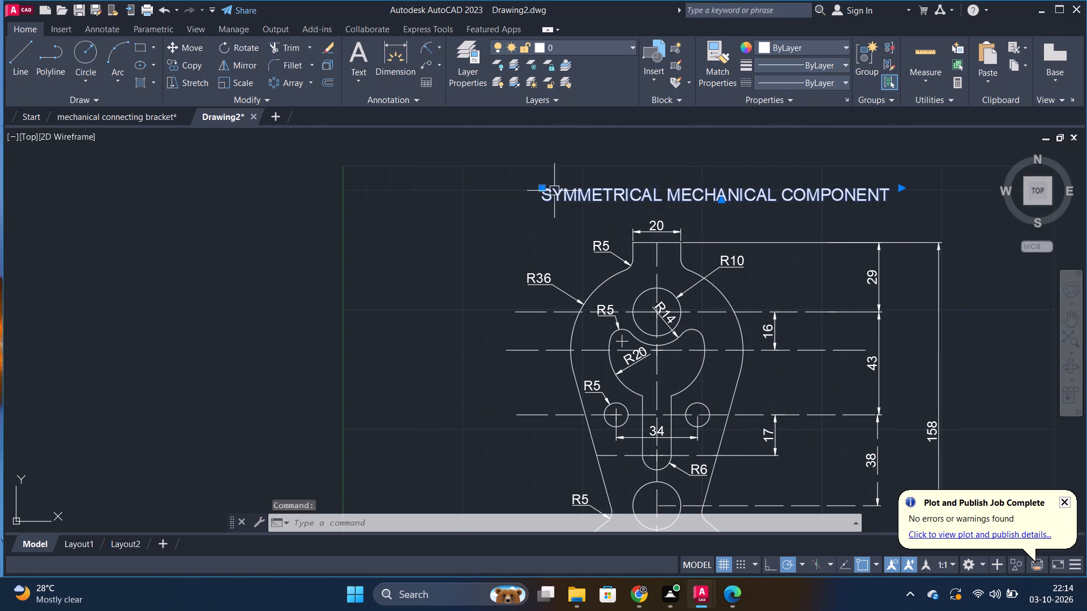
left_click(542, 189)
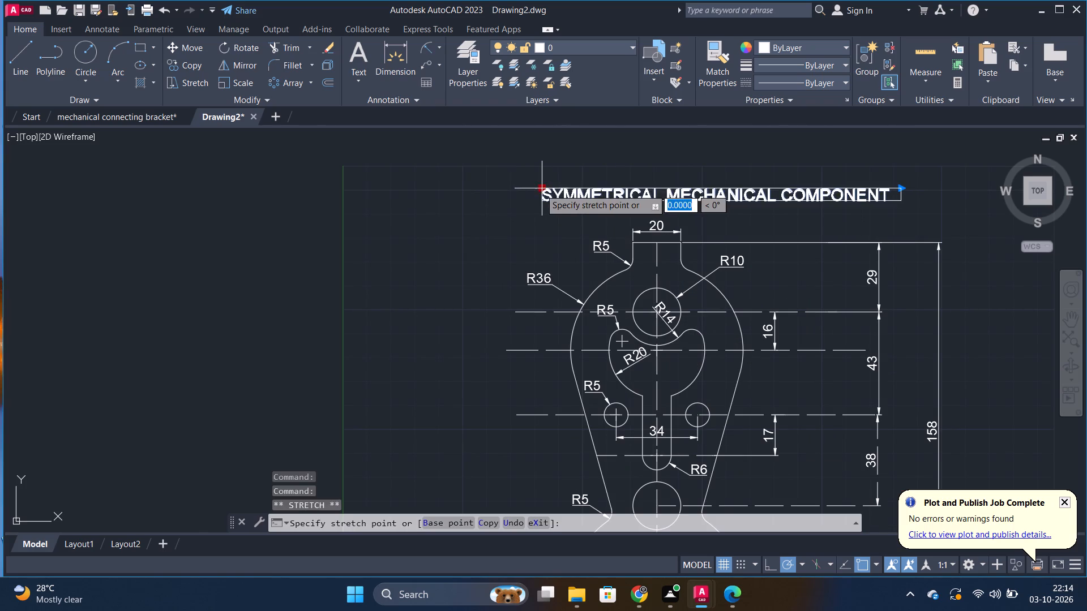
left_click(532, 197)
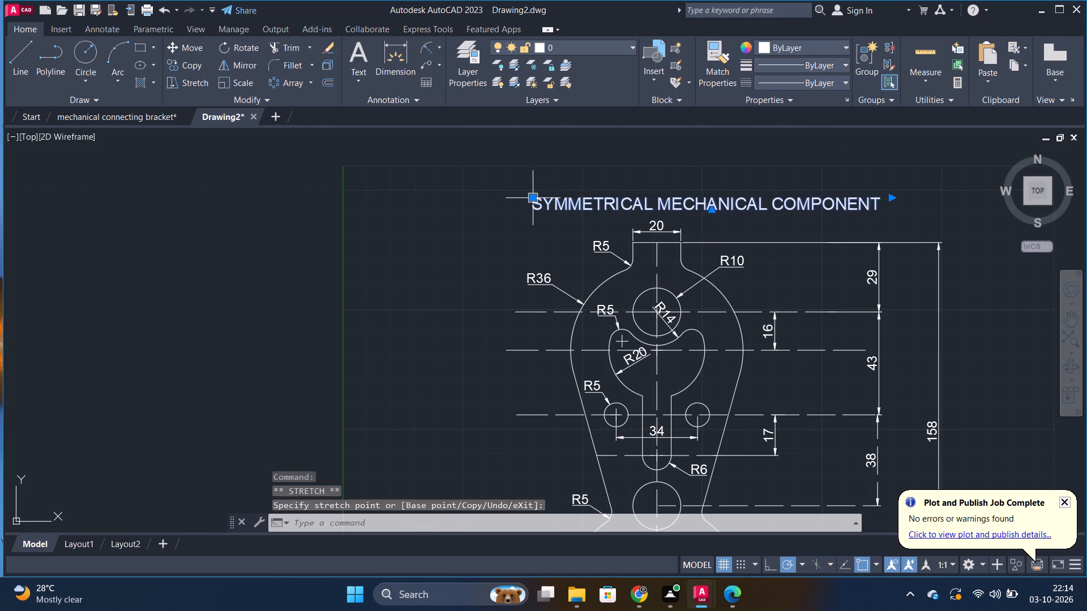
key("Escape")
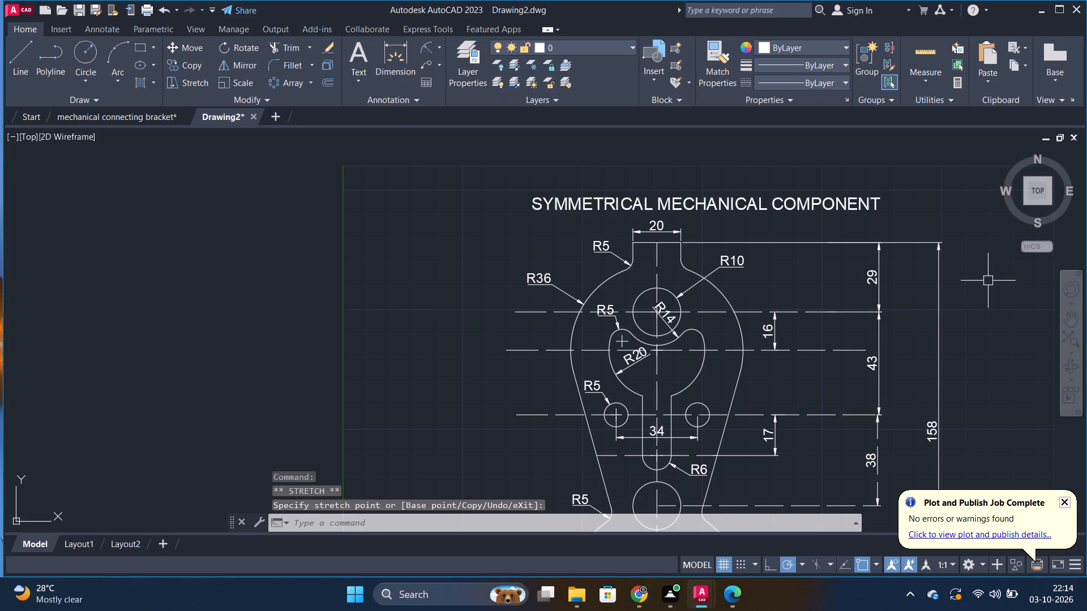
Save the drawing in the Documents folder under the name SYMMETRICAL MECHANICAL COMPONENT.
scroll(934, 274, "down", 2)
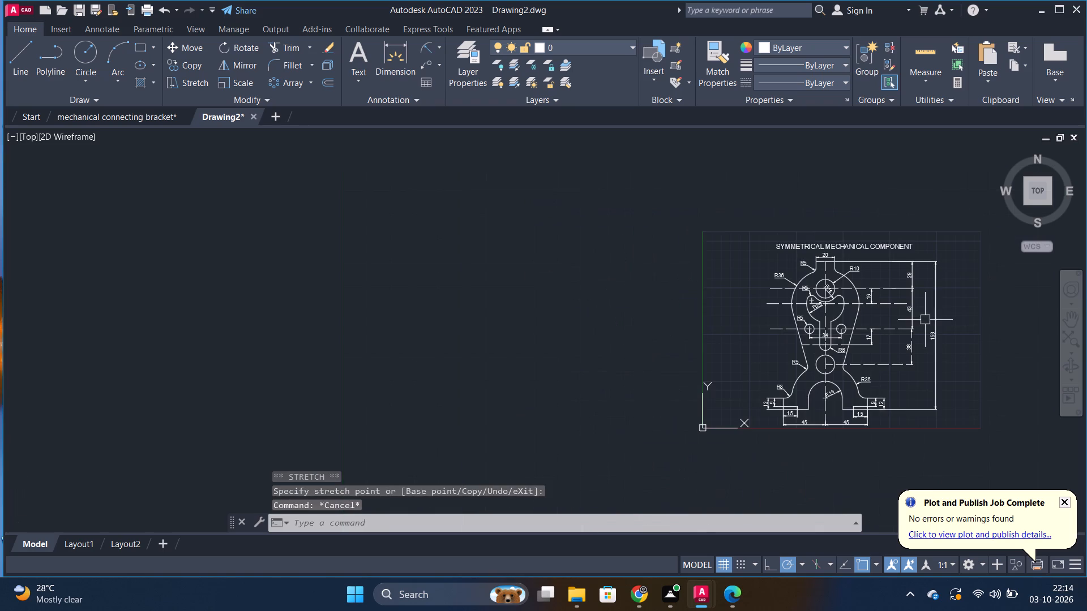
scroll(944, 336, "up", 1)
middle_click_drag(927, 337, 871, 317)
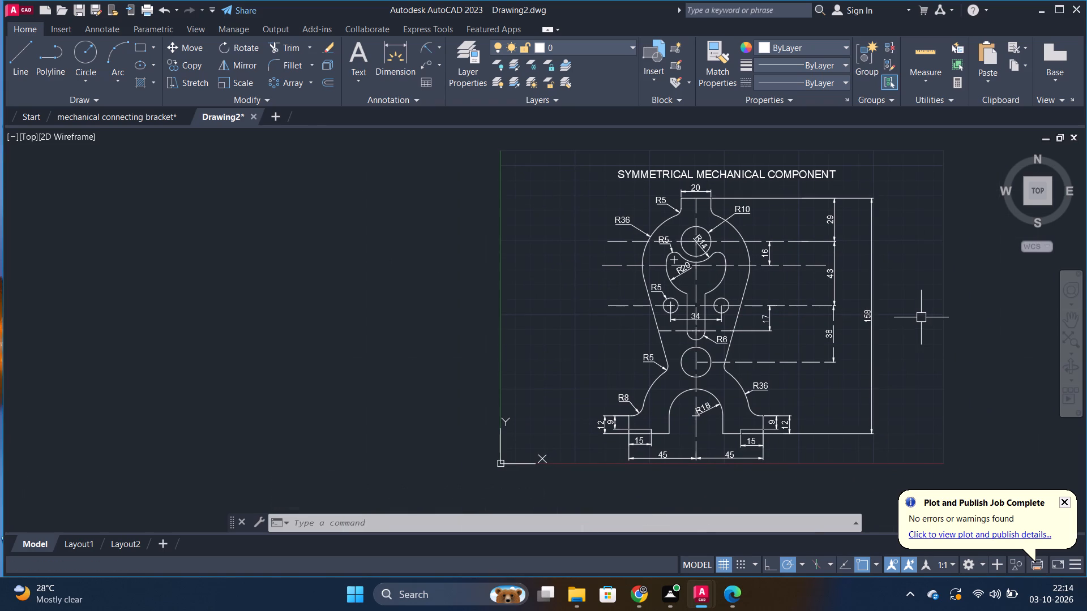
key("ctrl+s")
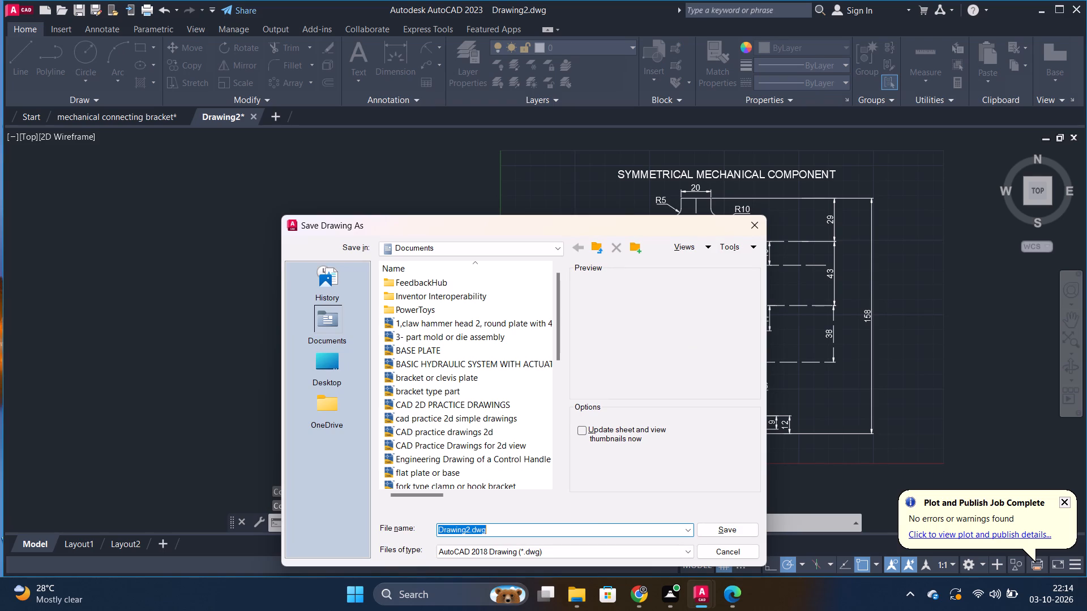
type("SYMM")
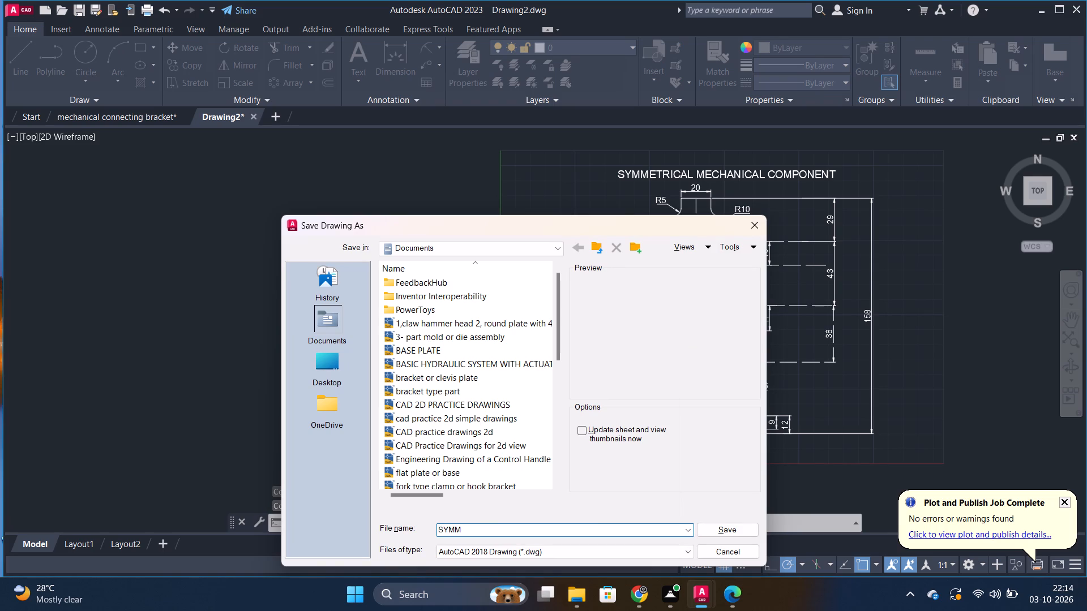
type("ETRICAL")
key("space")
type("MECHANI")
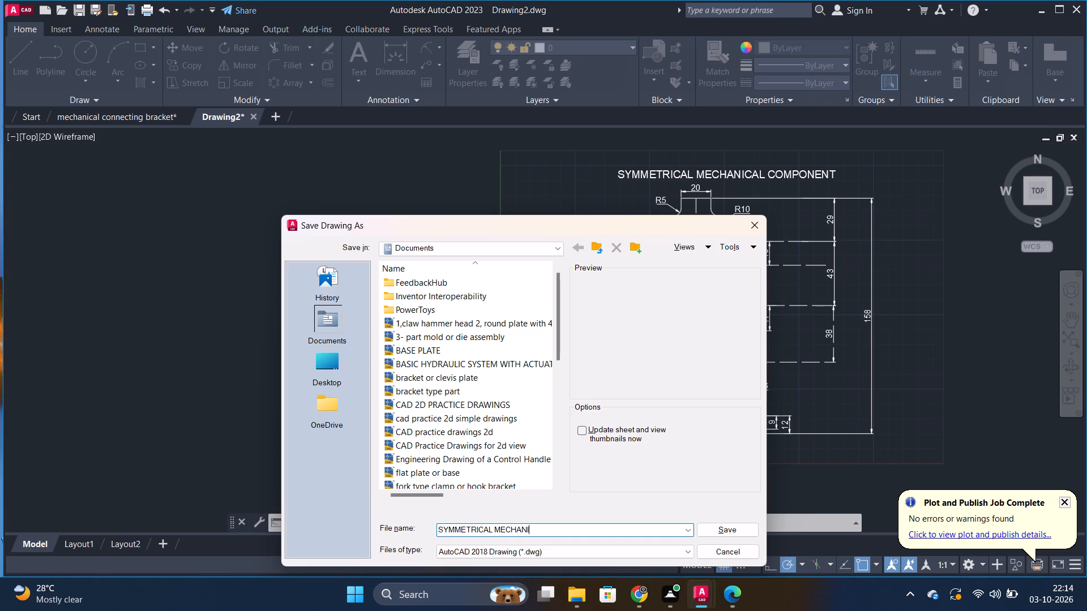
type("CAL")
key("space")
type("COM")
type("POM")
key("BackSpace")
type("NENT")
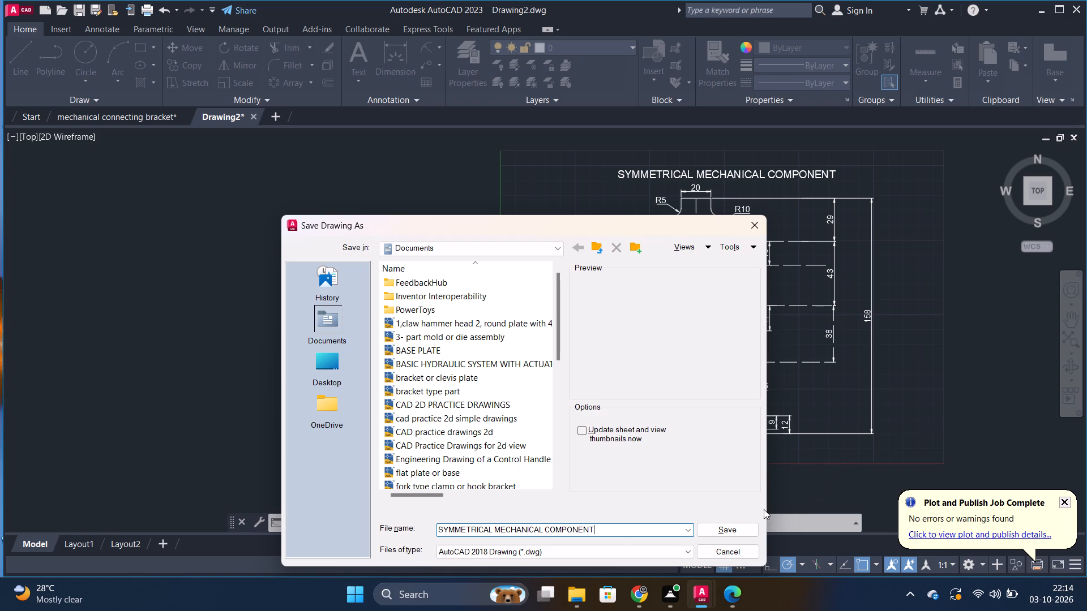
left_click(713, 531)
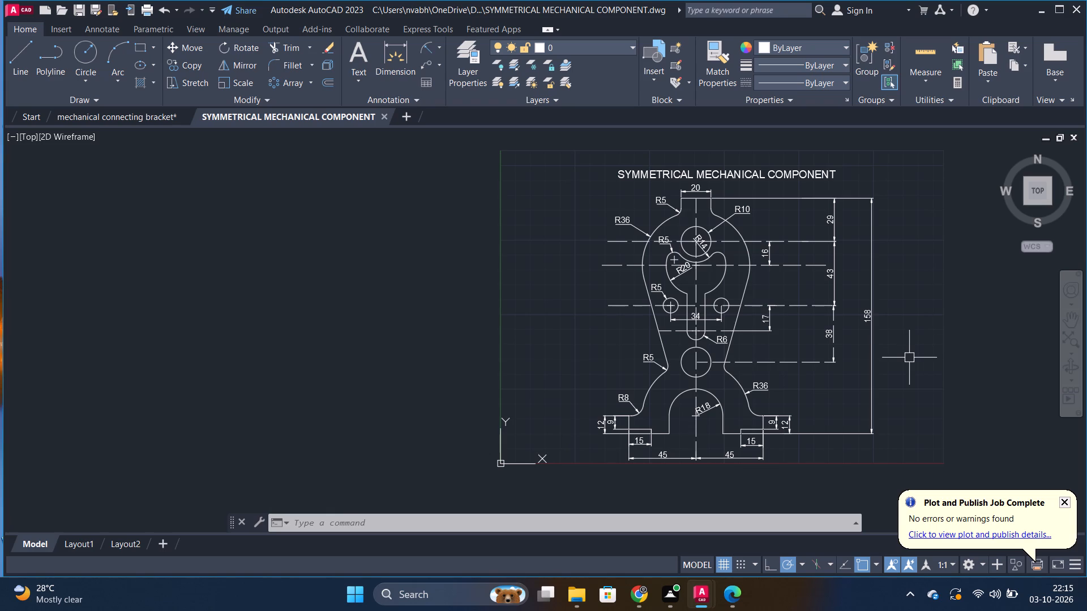
Move the title slightly straight up to widen the gap above the 20 dimension.
left_click(735, 174)
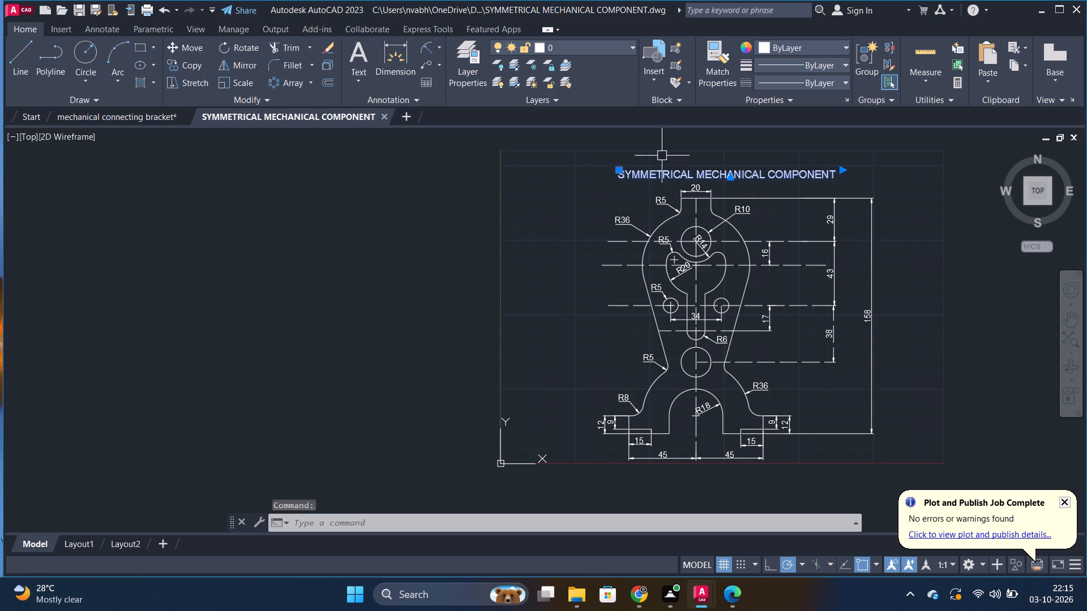
left_click(616, 170)
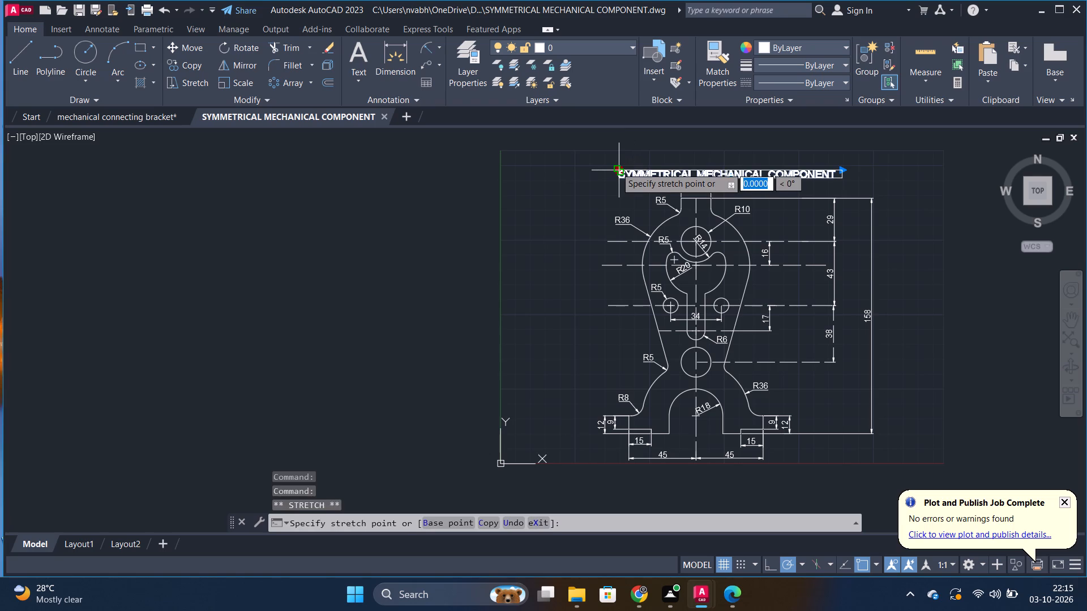
left_click(619, 165)
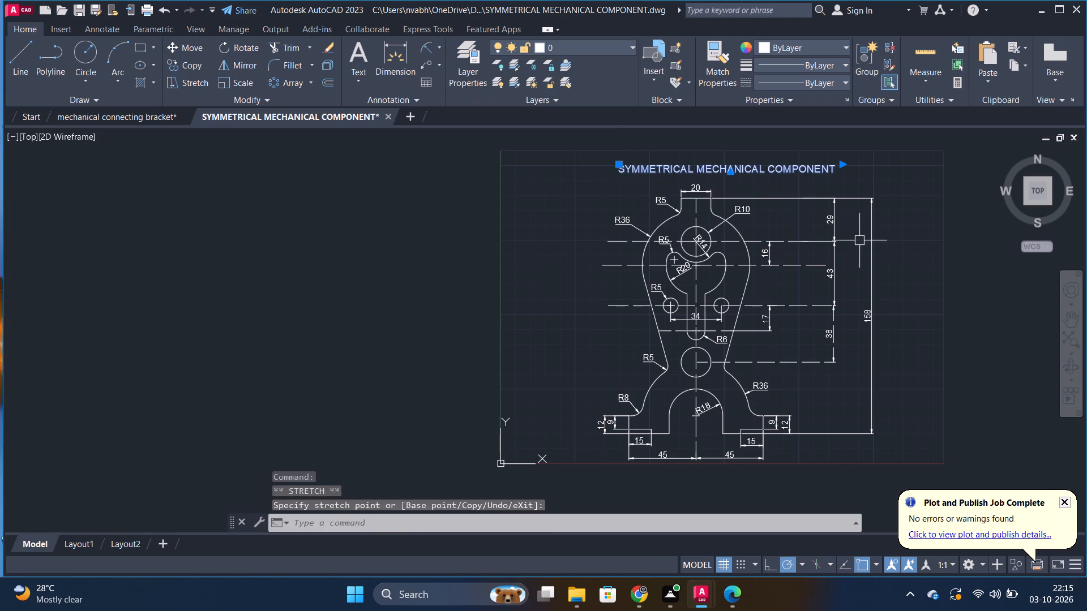
key("Escape")
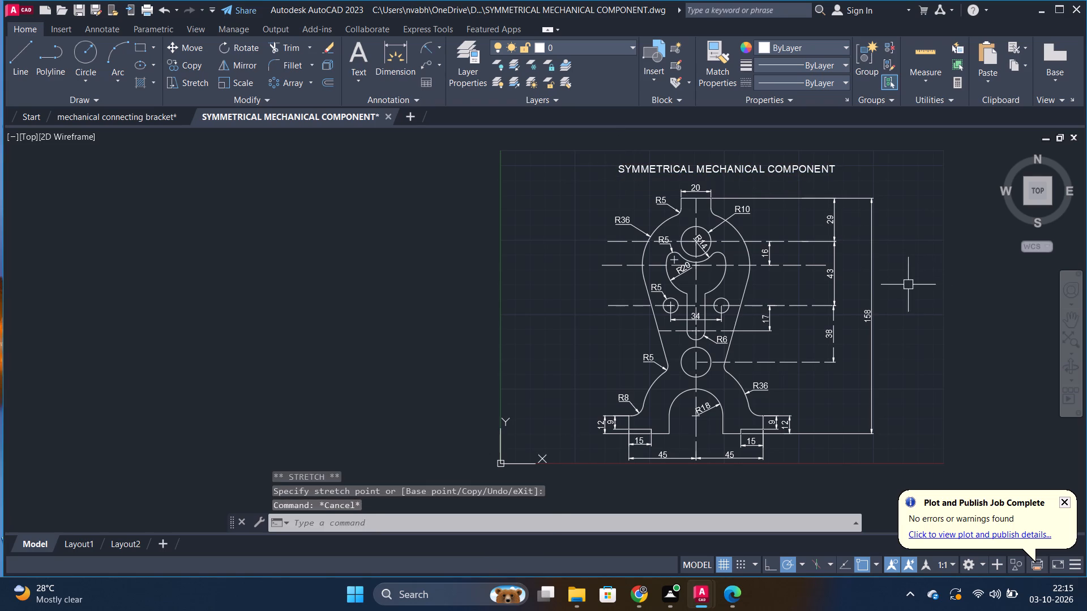
Save the drawing with its repositioned title under its existing name.
scroll(815, 391, "up", 1)
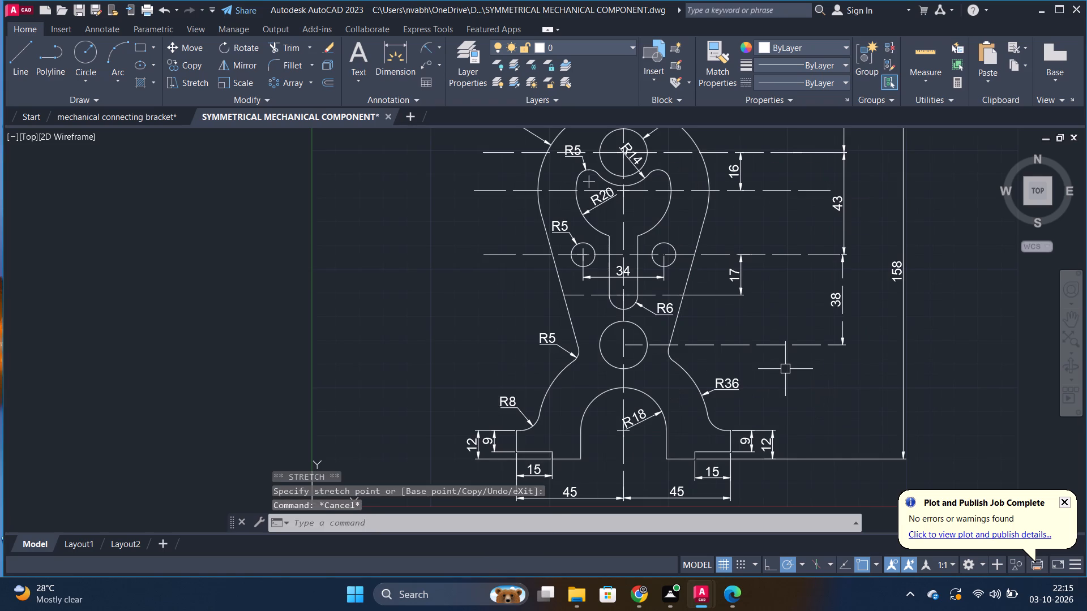
scroll(896, 319, "down", 1)
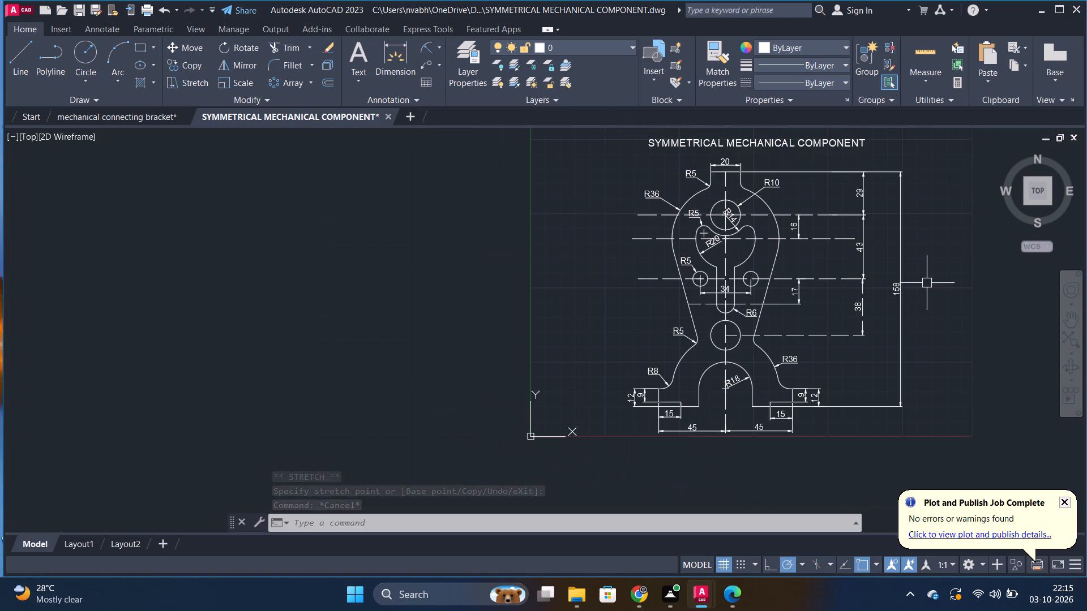
key("ctrl+s")
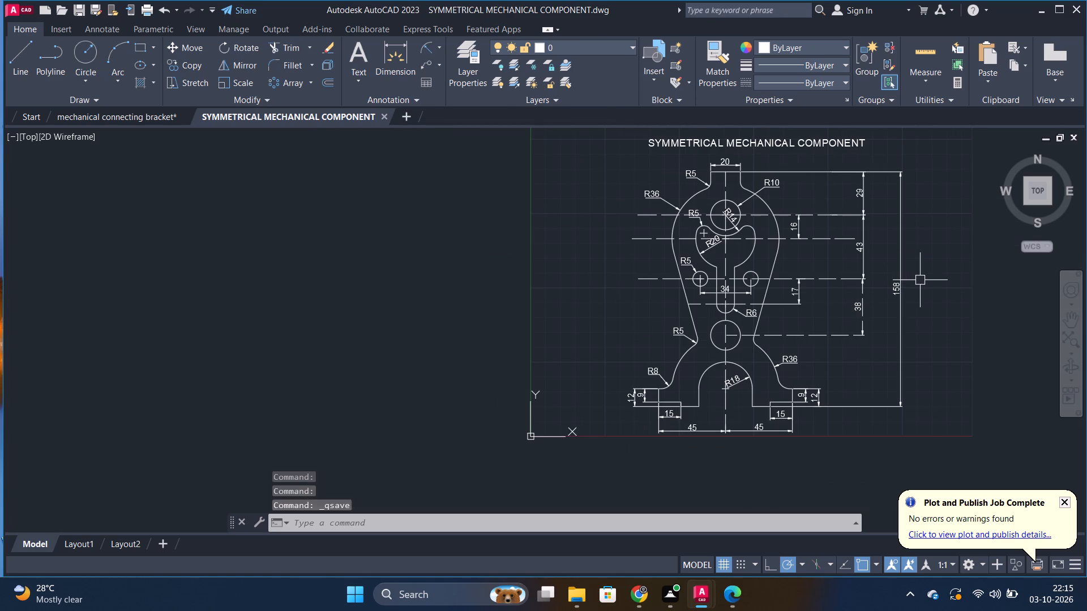
Start a plot with the DWG To PDF.pc3 plotter, landscape orientation and ISO A4 (297.00 x 210.00 MM) paper.
middle_click_drag(938, 209, 897, 213)
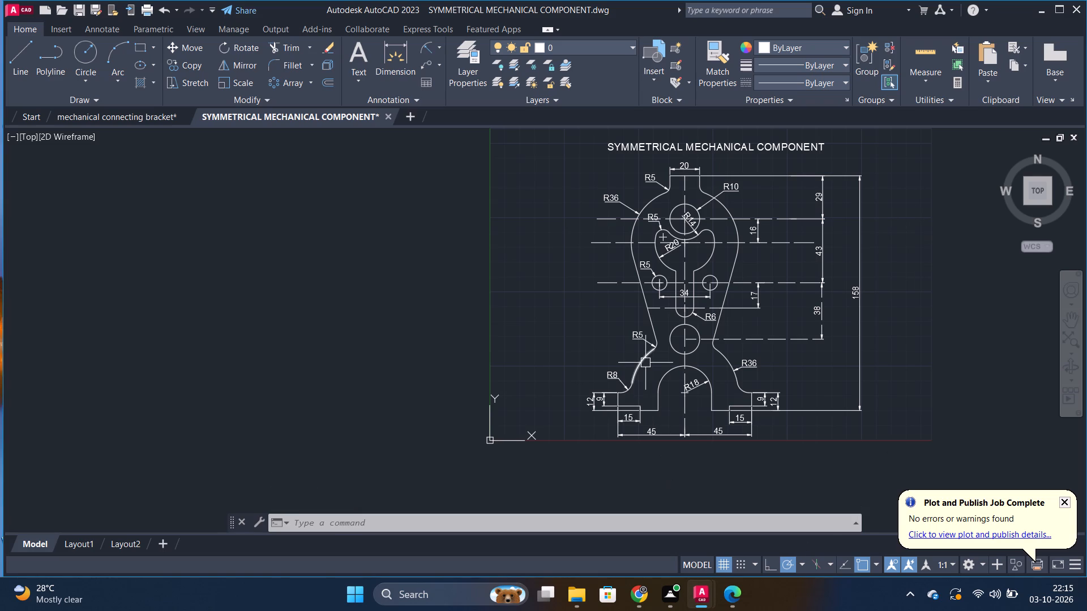
type("PLOT")
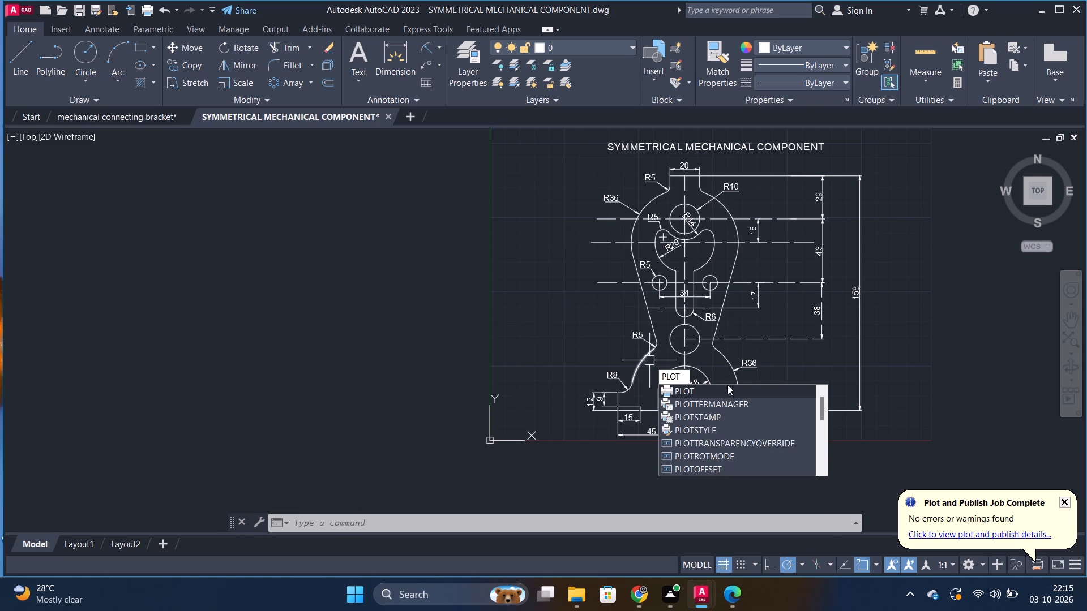
left_click(727, 385)
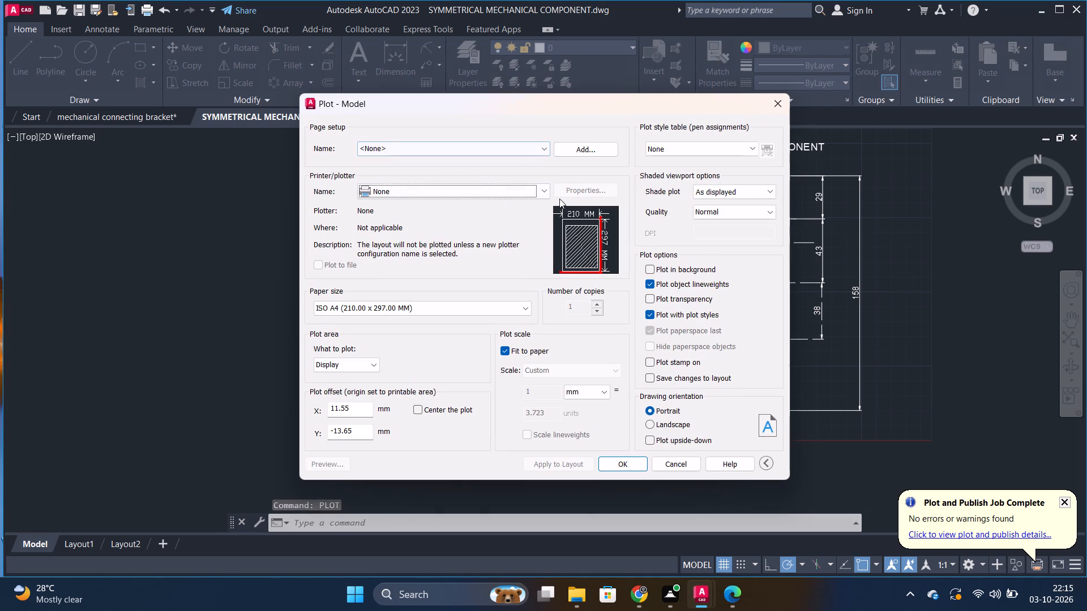
left_click(546, 190)
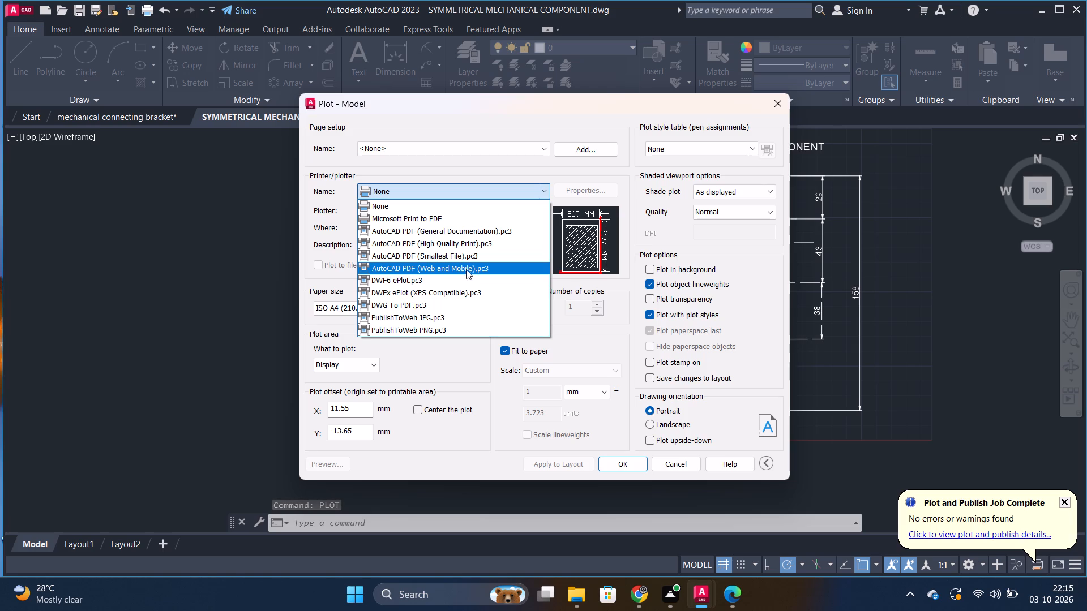
left_click(422, 305)
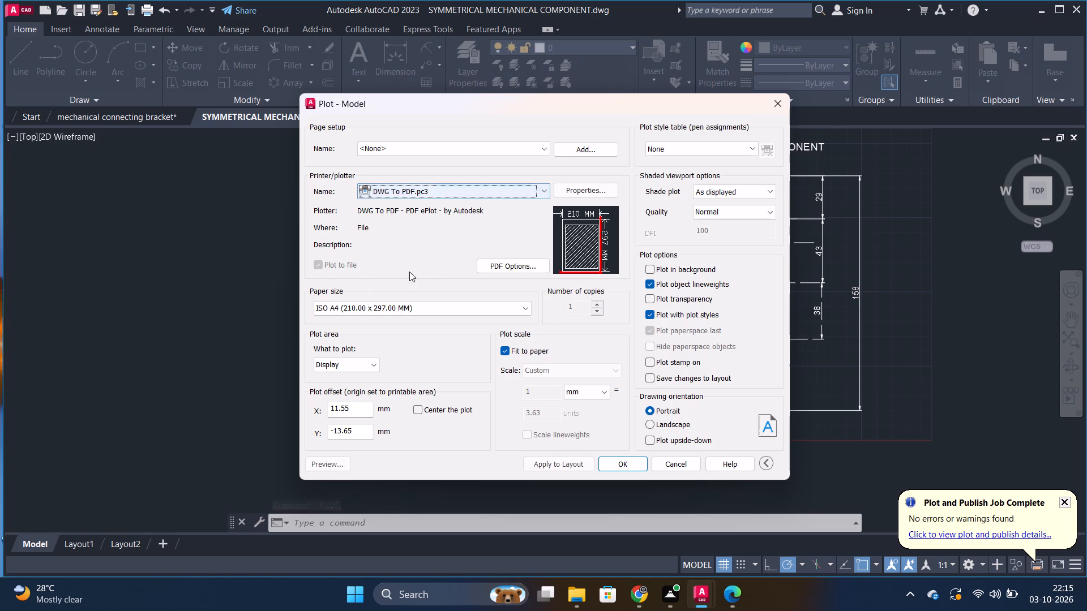
left_click(649, 424)
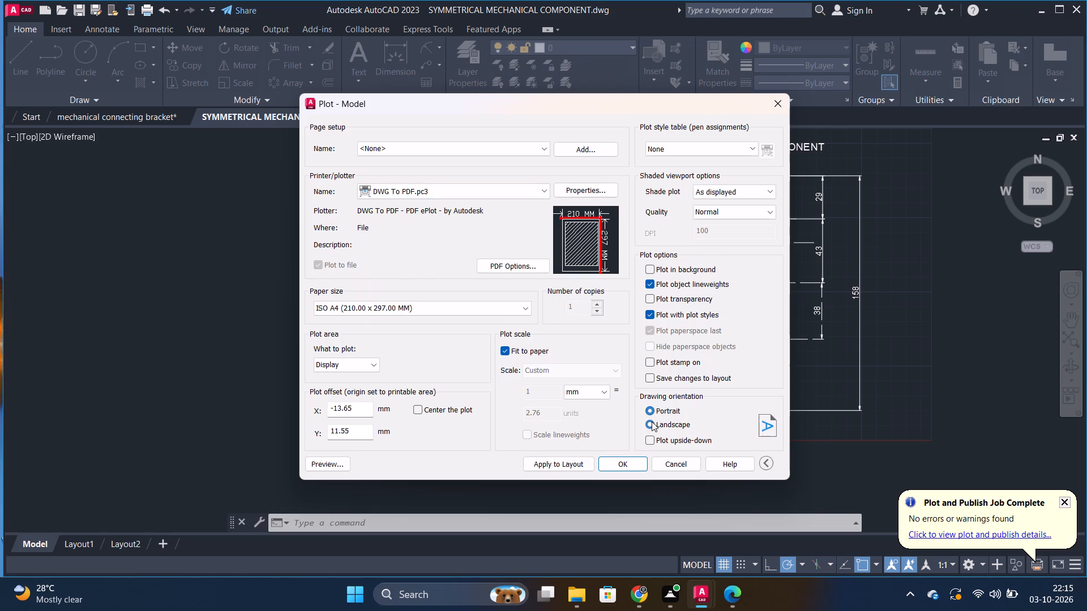
left_click(500, 304)
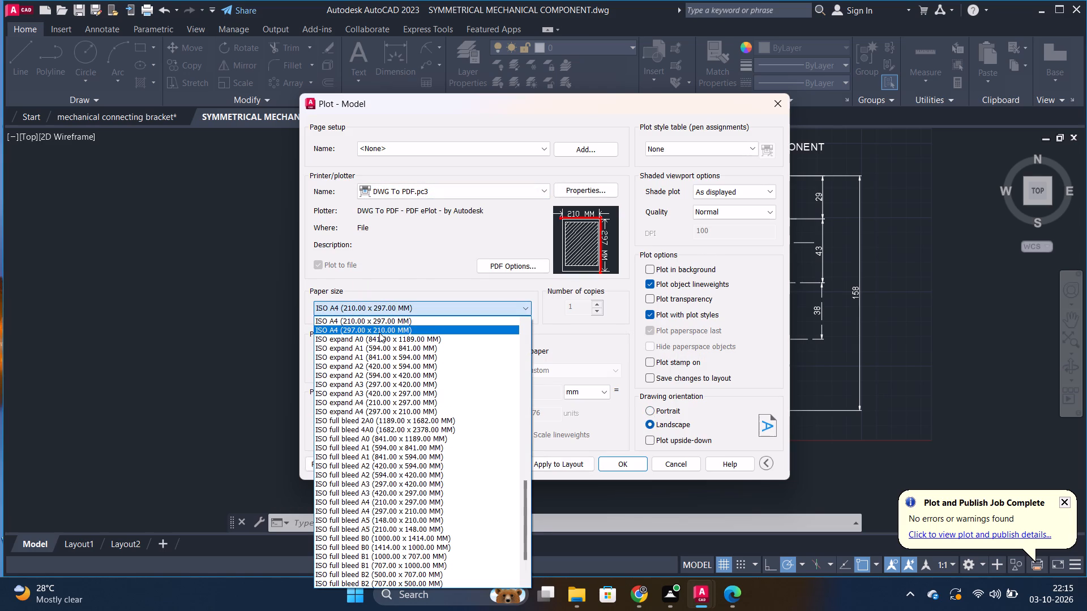
left_click(379, 333)
Set the plot area to a window enclosing the whole sheet limits, including the title and all dimensions.
left_click(369, 365)
left_click(358, 405)
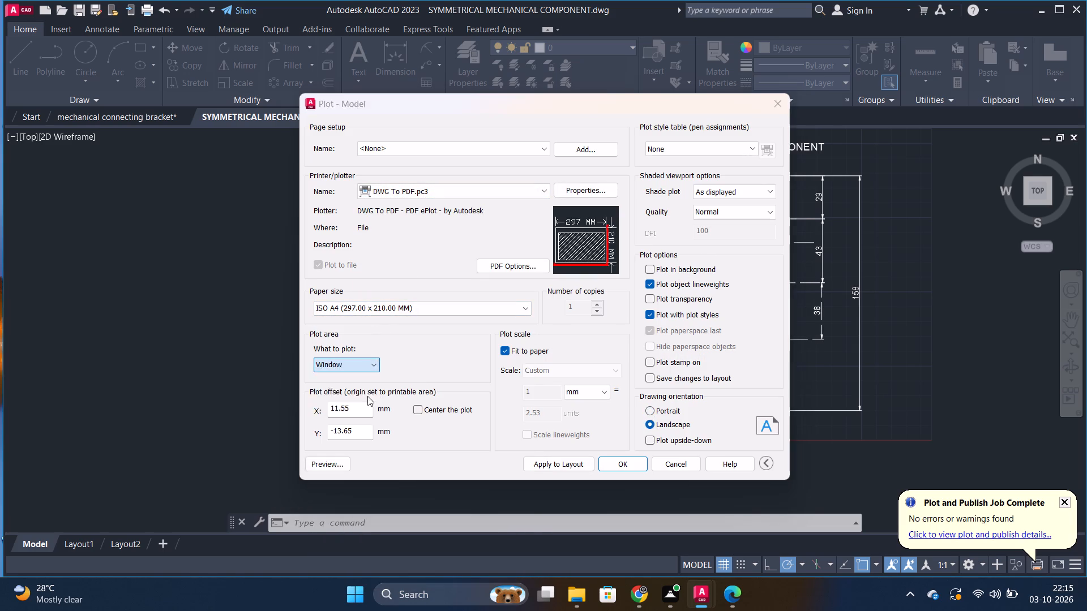
scroll(522, 250, "down", 2)
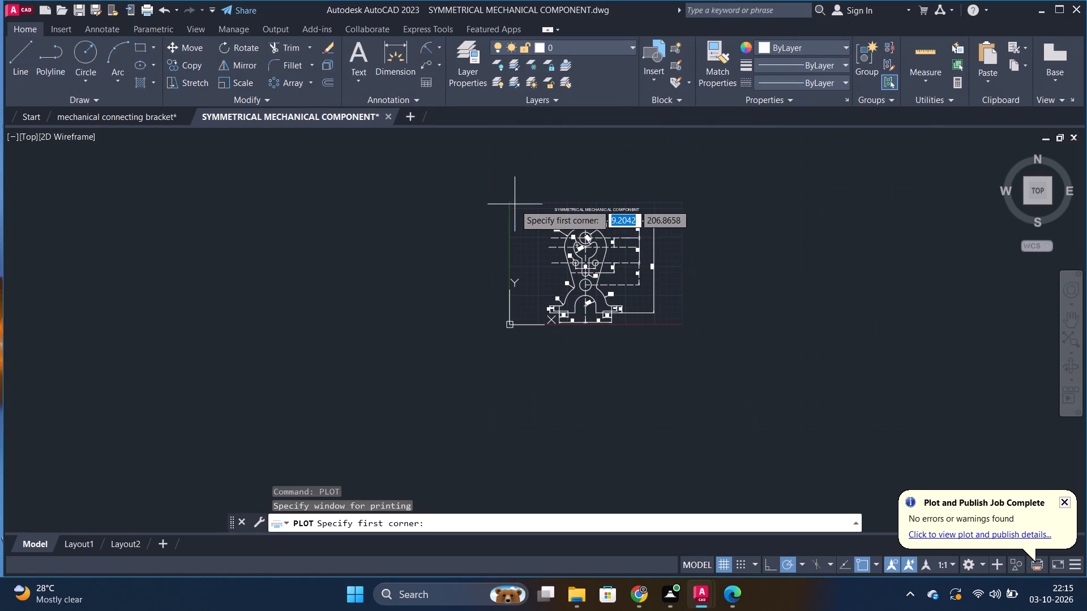
left_click(486, 190)
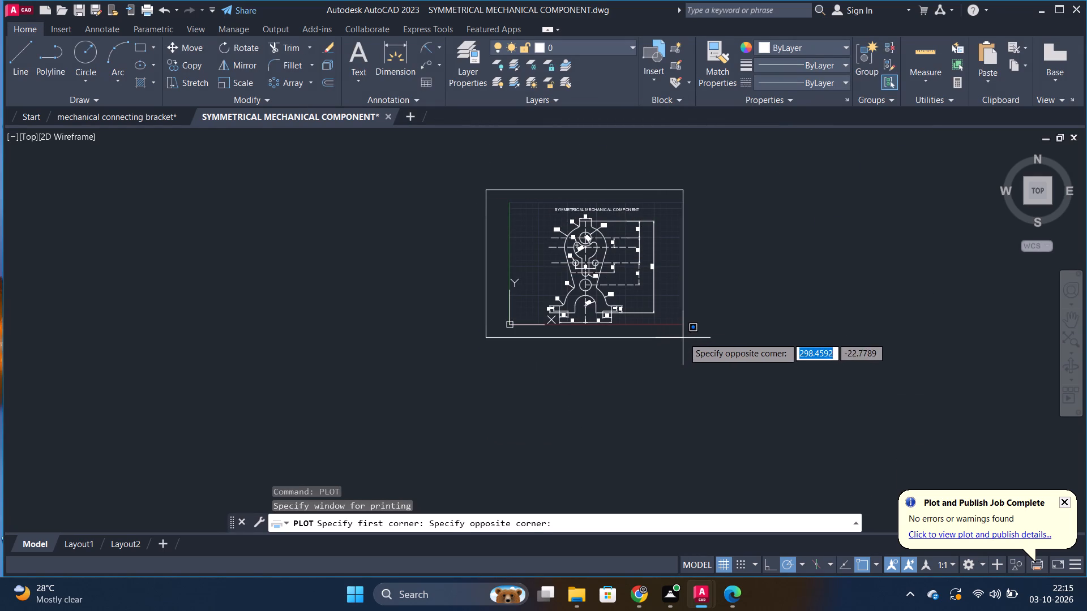
left_click(693, 335)
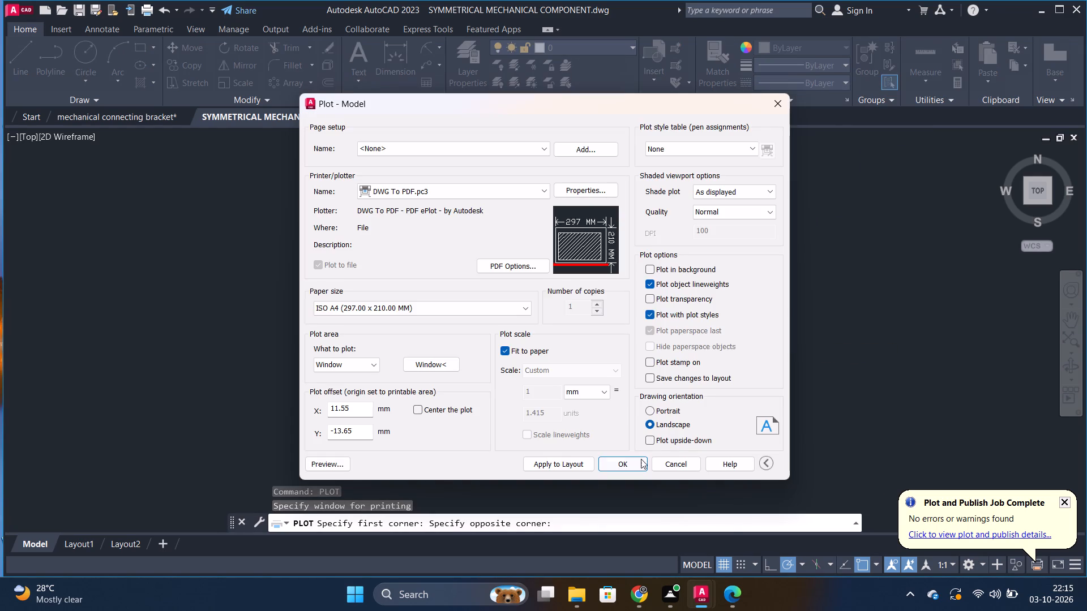
Plot the drawing to the Documents folder as SYMMETRICAL MECHANICAL COMPONENT-Model.pdf and view the resulting page.
left_click(640, 464)
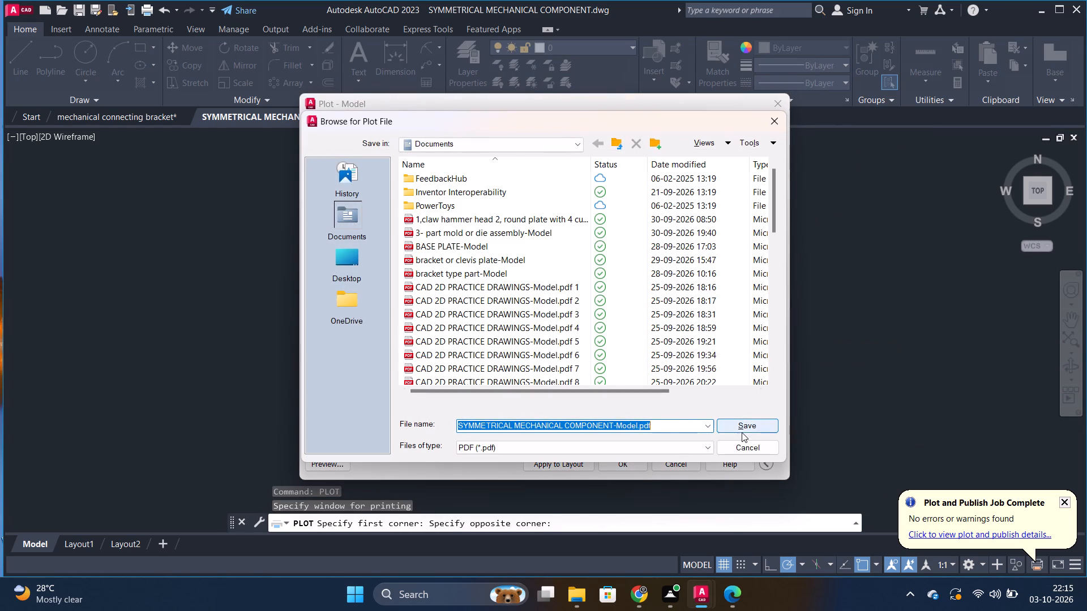
left_click(742, 432)
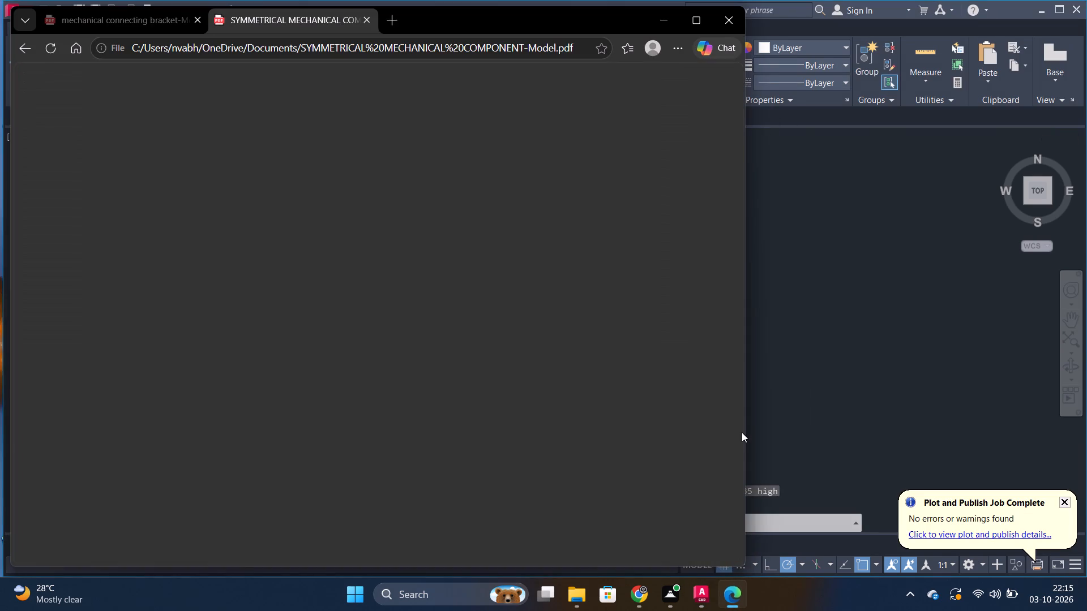
scroll(527, 334, "down", 1)
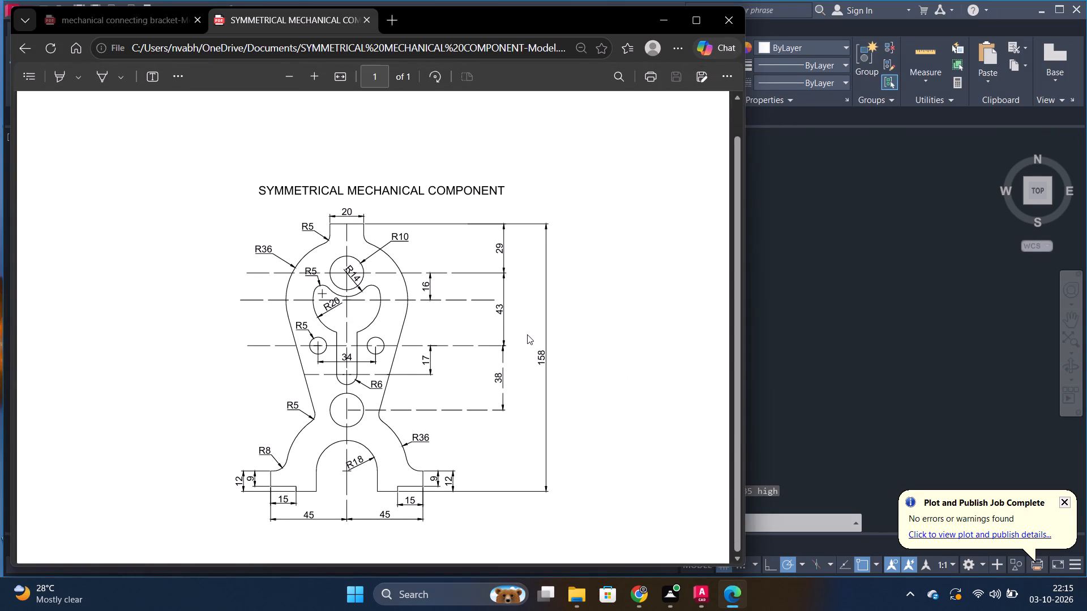